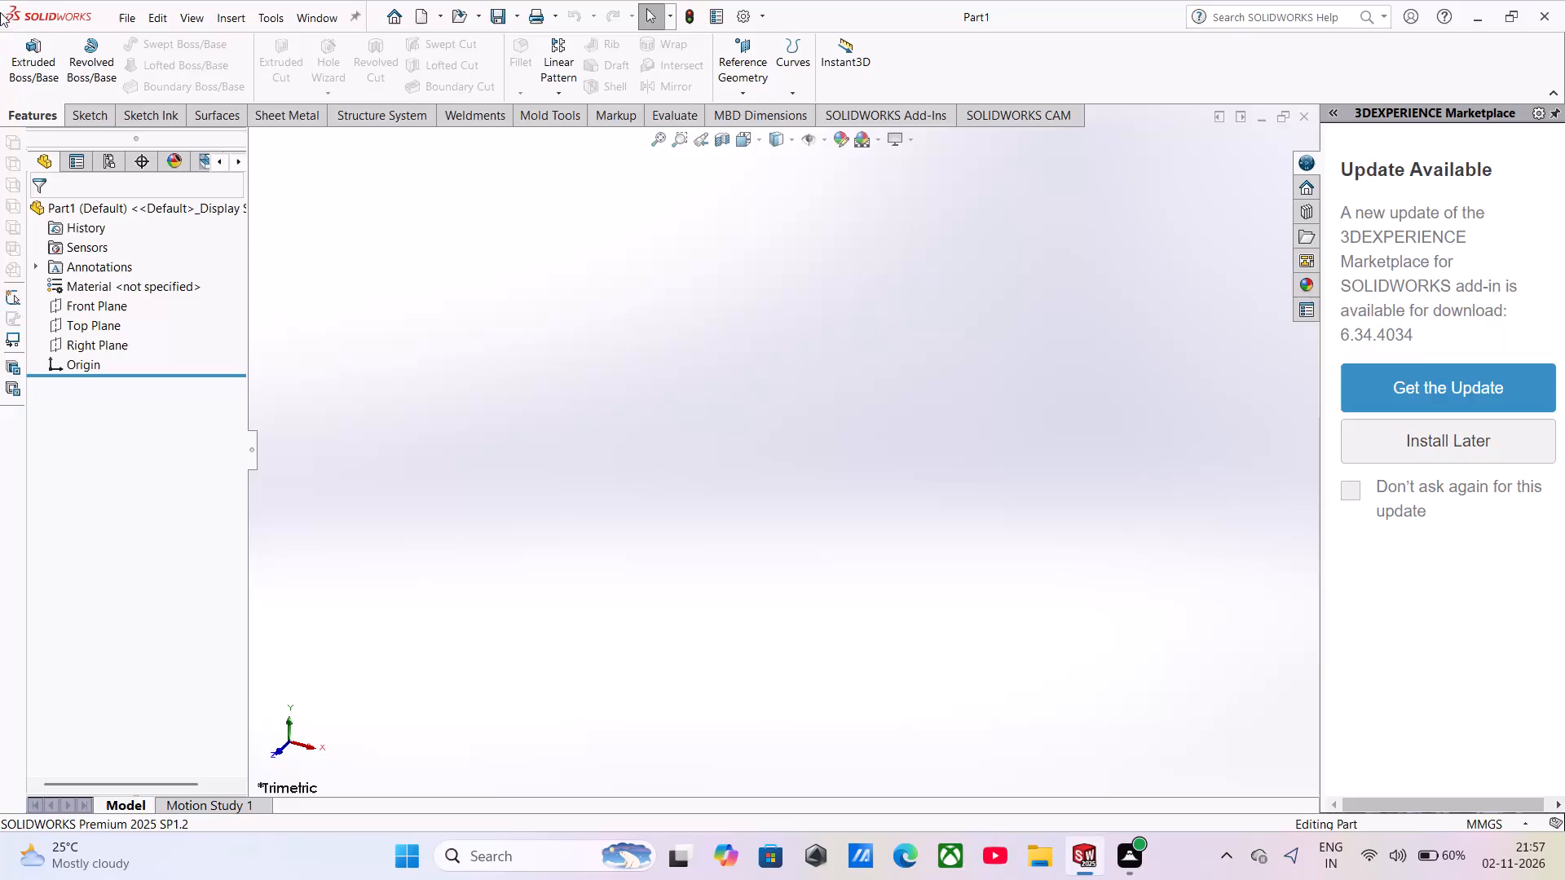
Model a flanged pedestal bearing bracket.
Sketch a horizontal midpoint construction line about 200 mm long on the Top Plane, centred on the origin.
left_click(92, 123)
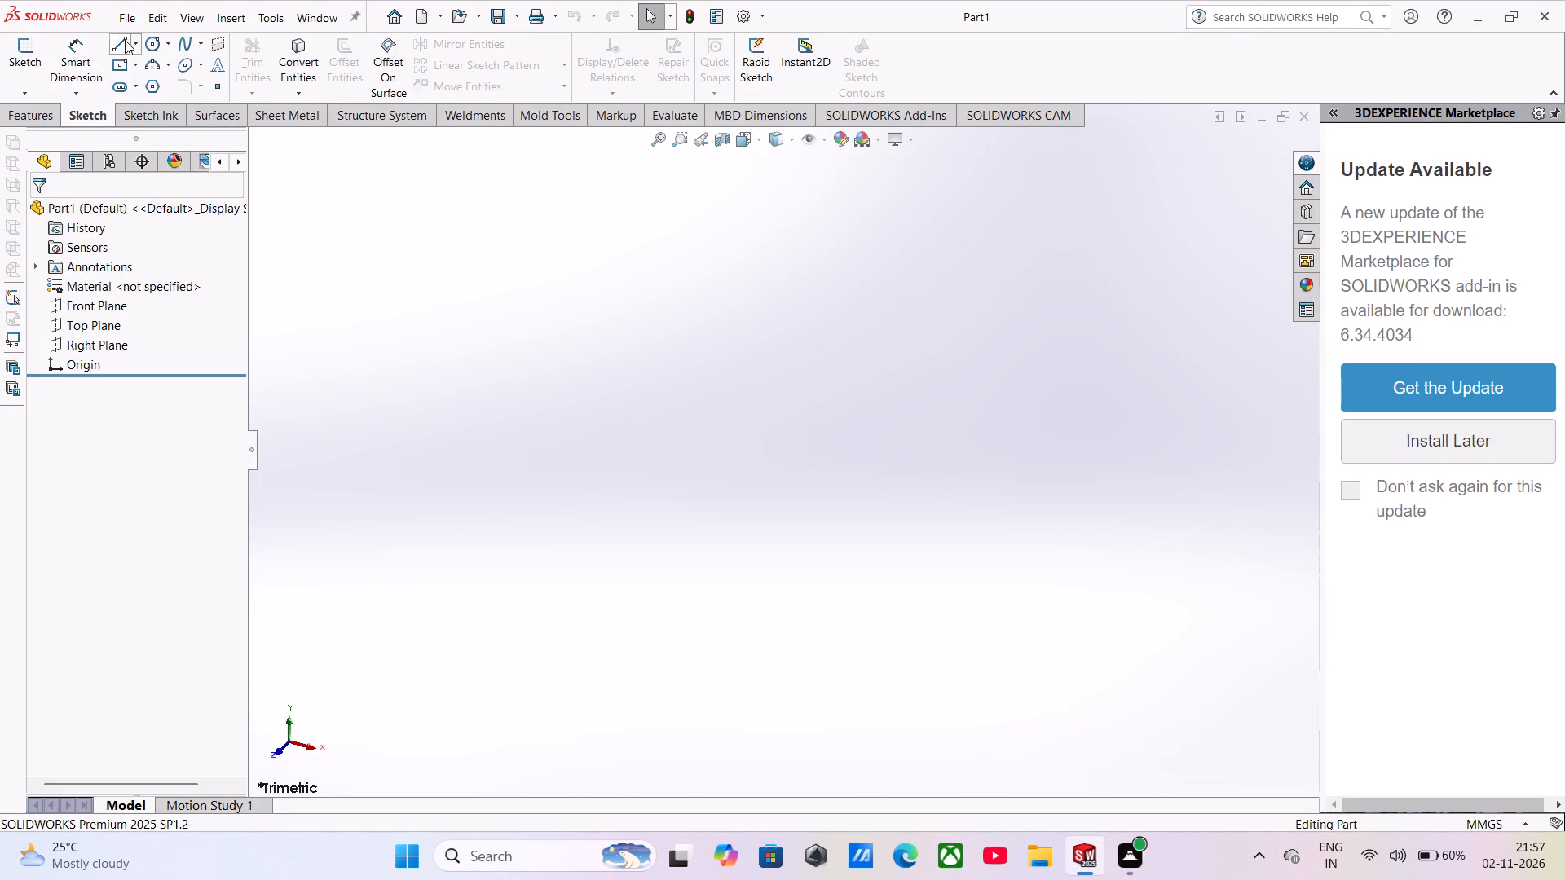
left_click(140, 38)
left_click(174, 110)
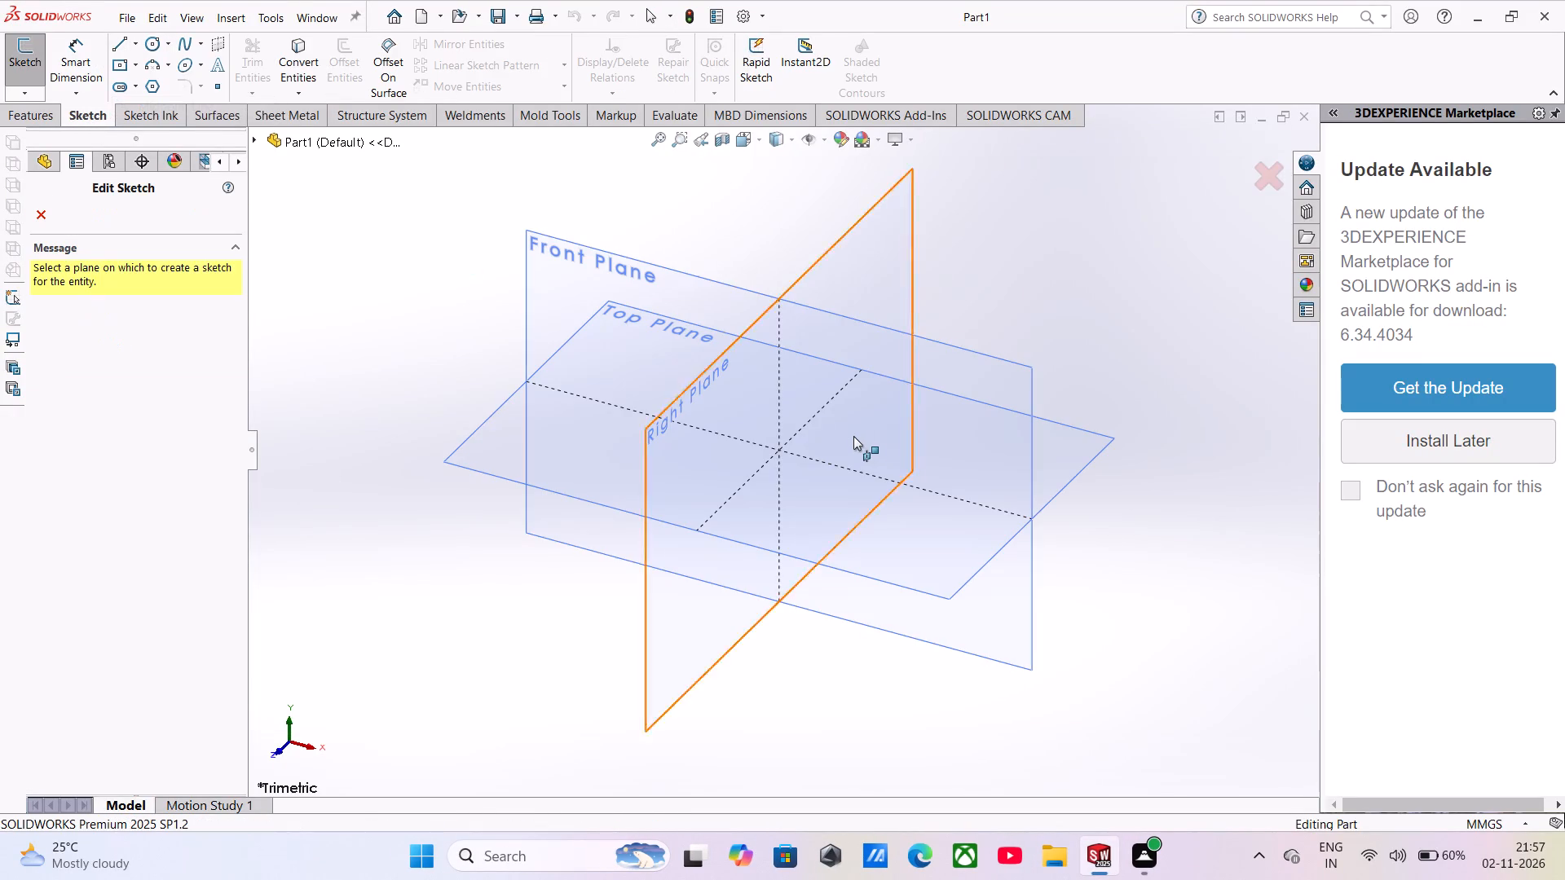
left_click(1054, 495)
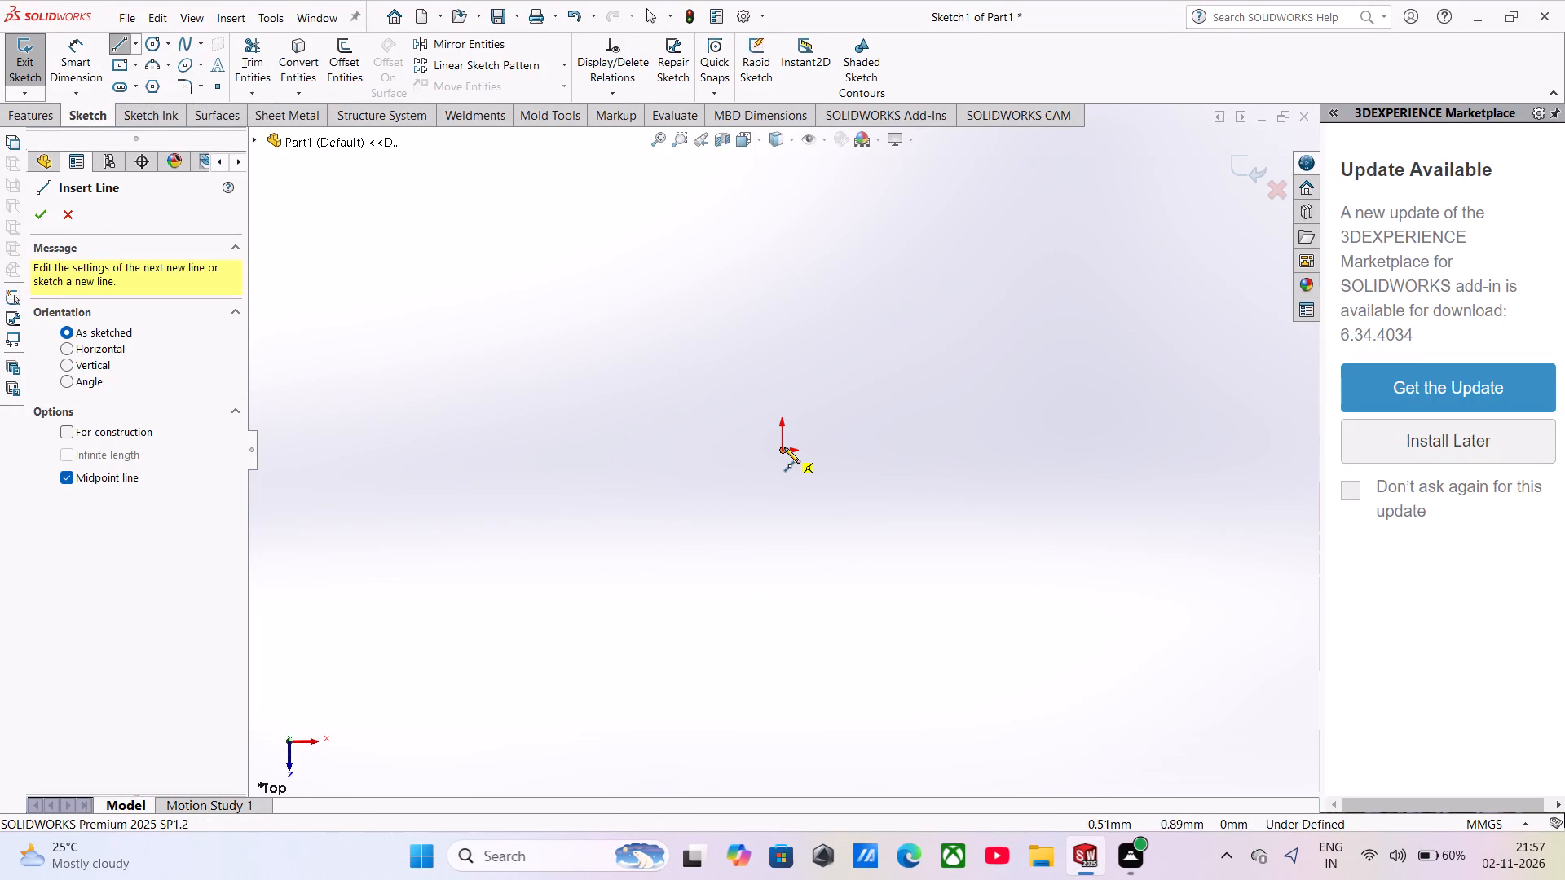
left_click(77, 428)
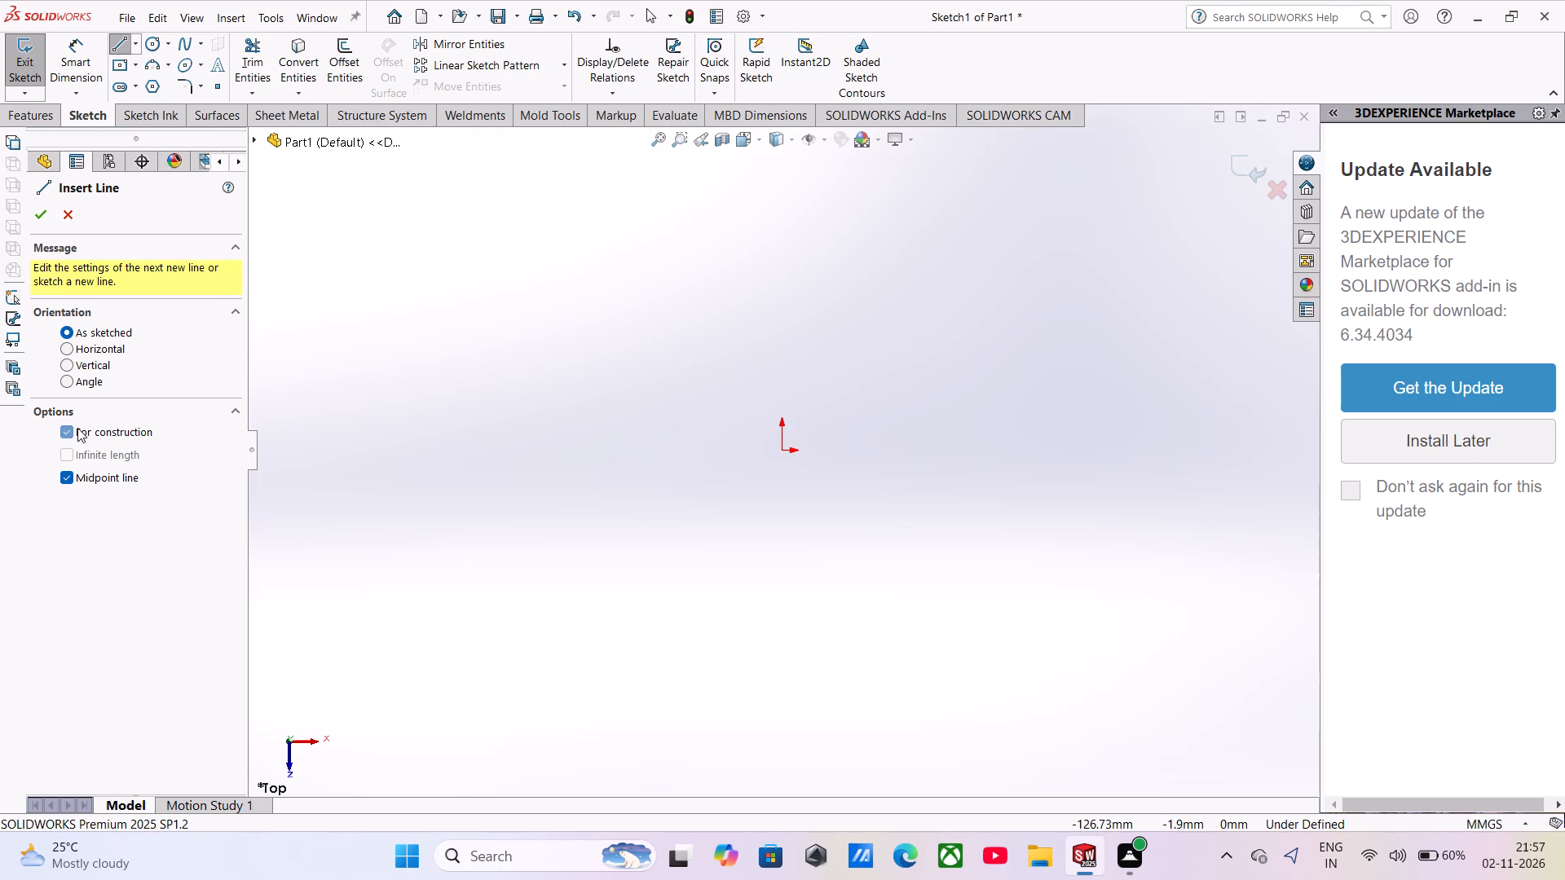
left_click(784, 450)
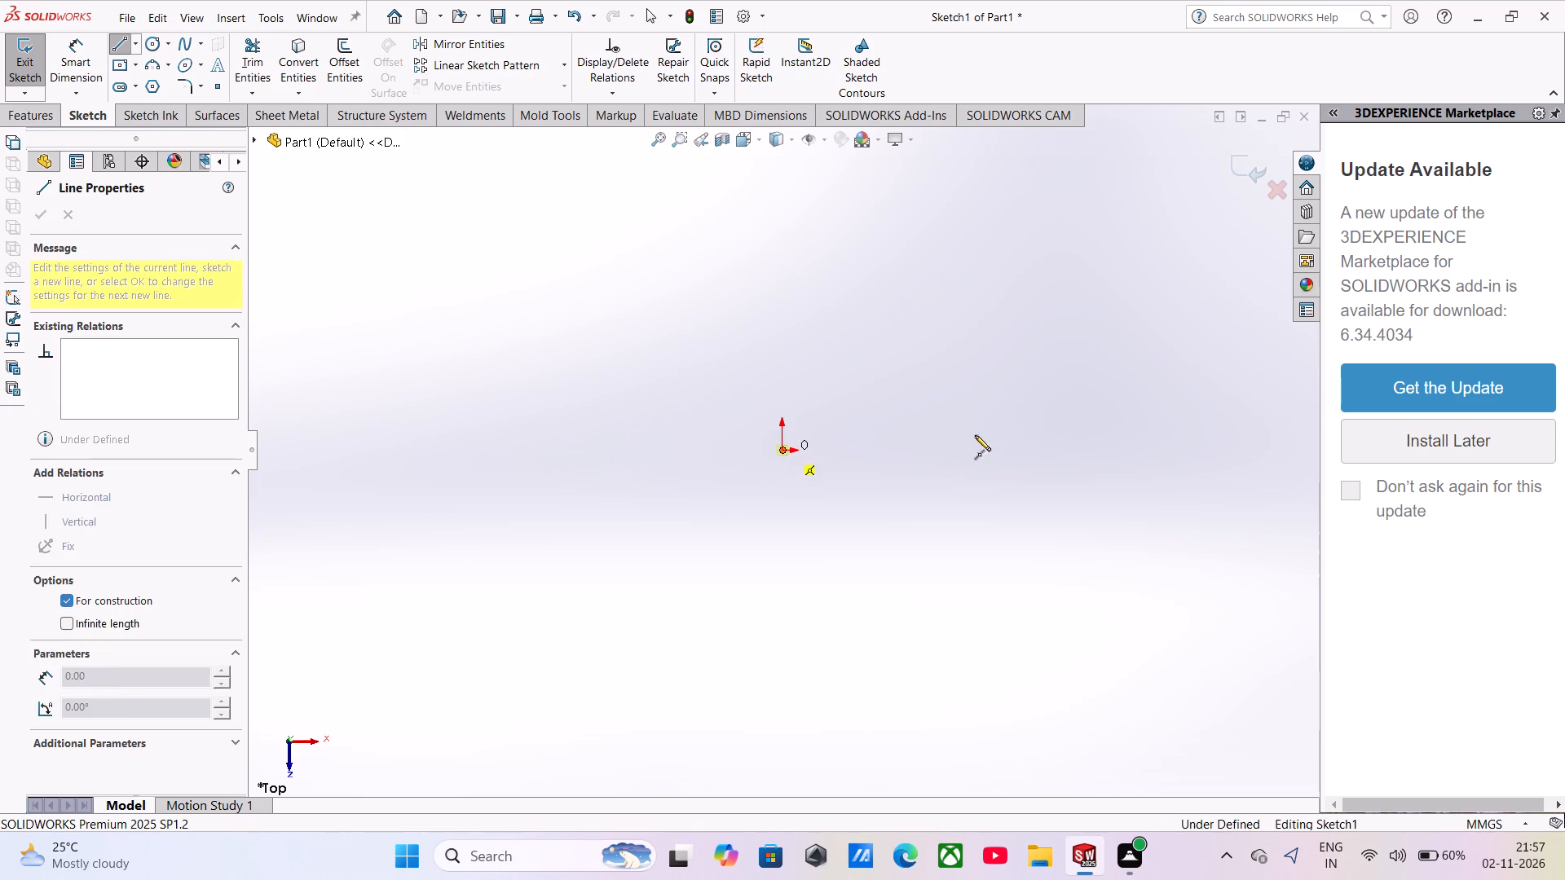
left_click(1103, 455)
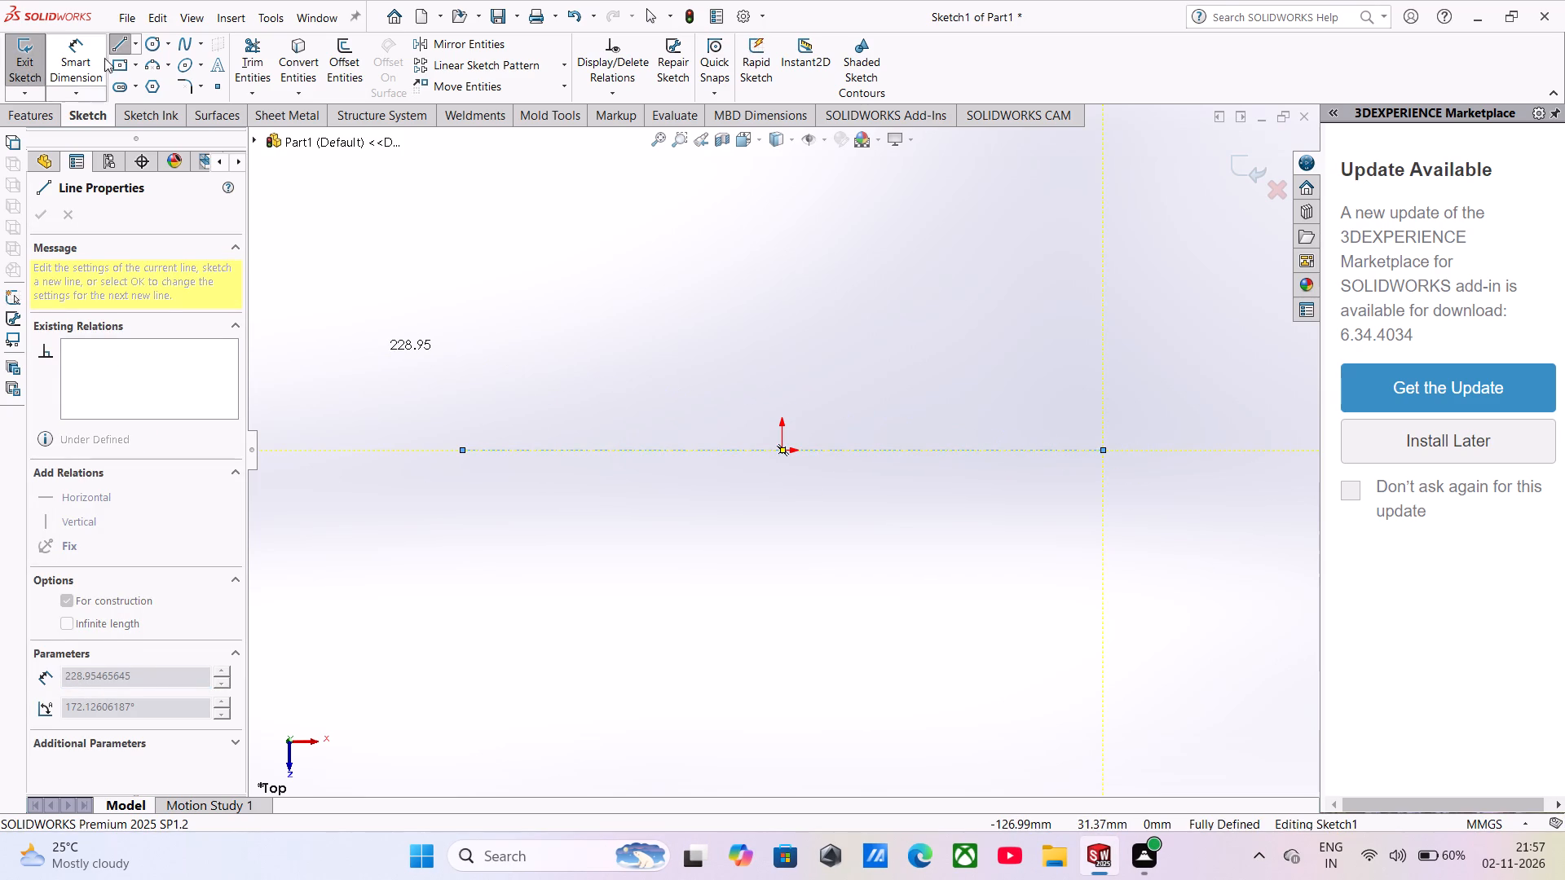
Dimension the construction line between its two endpoints at 120 mm.
left_click(61, 69)
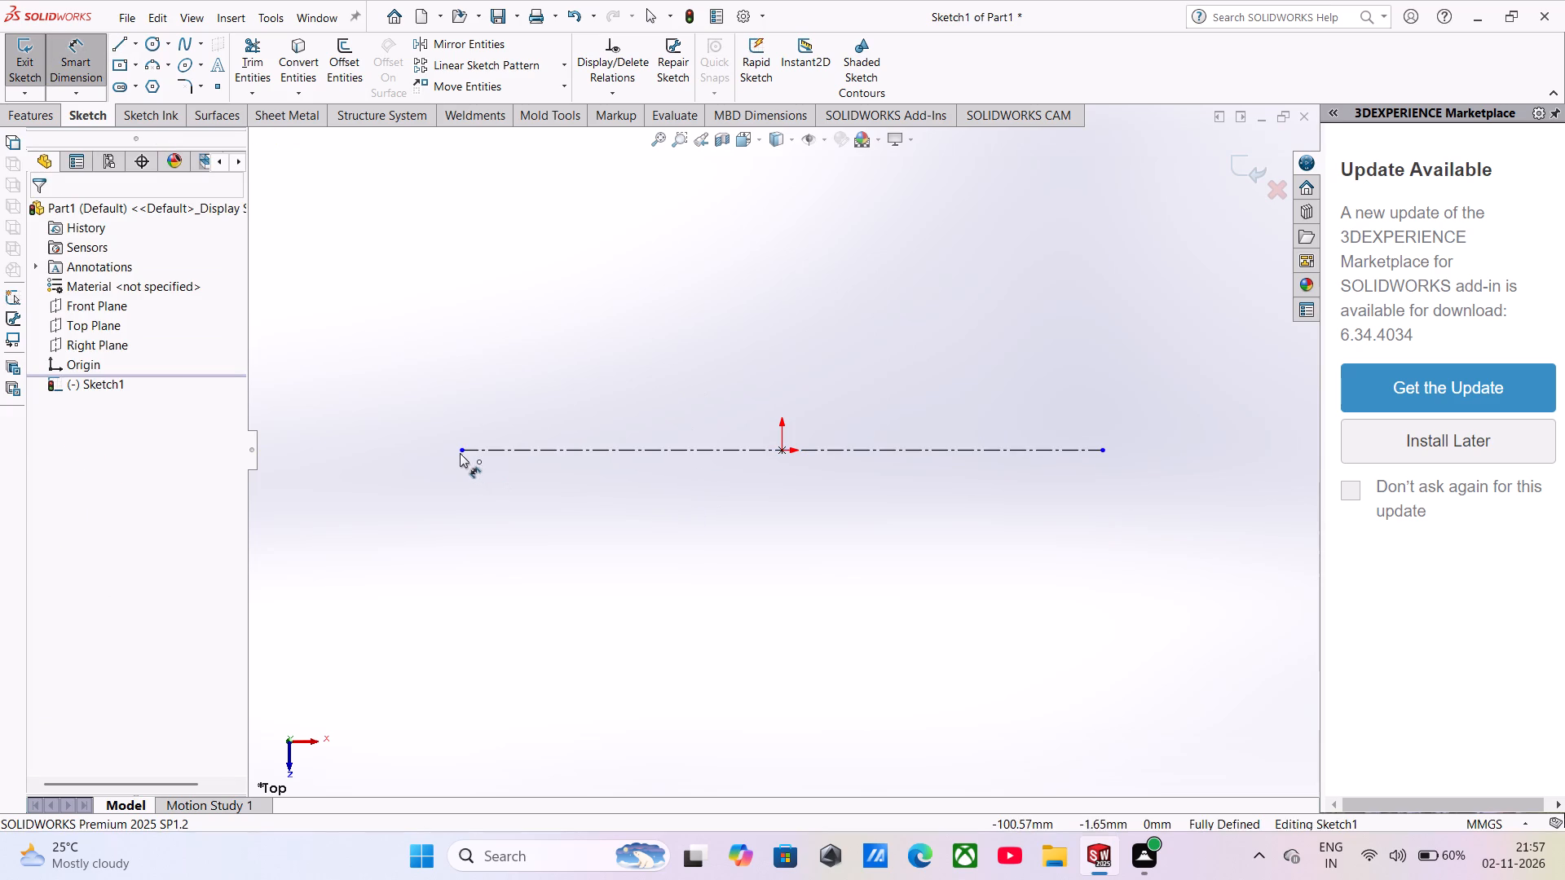
left_click(461, 445)
left_click(461, 451)
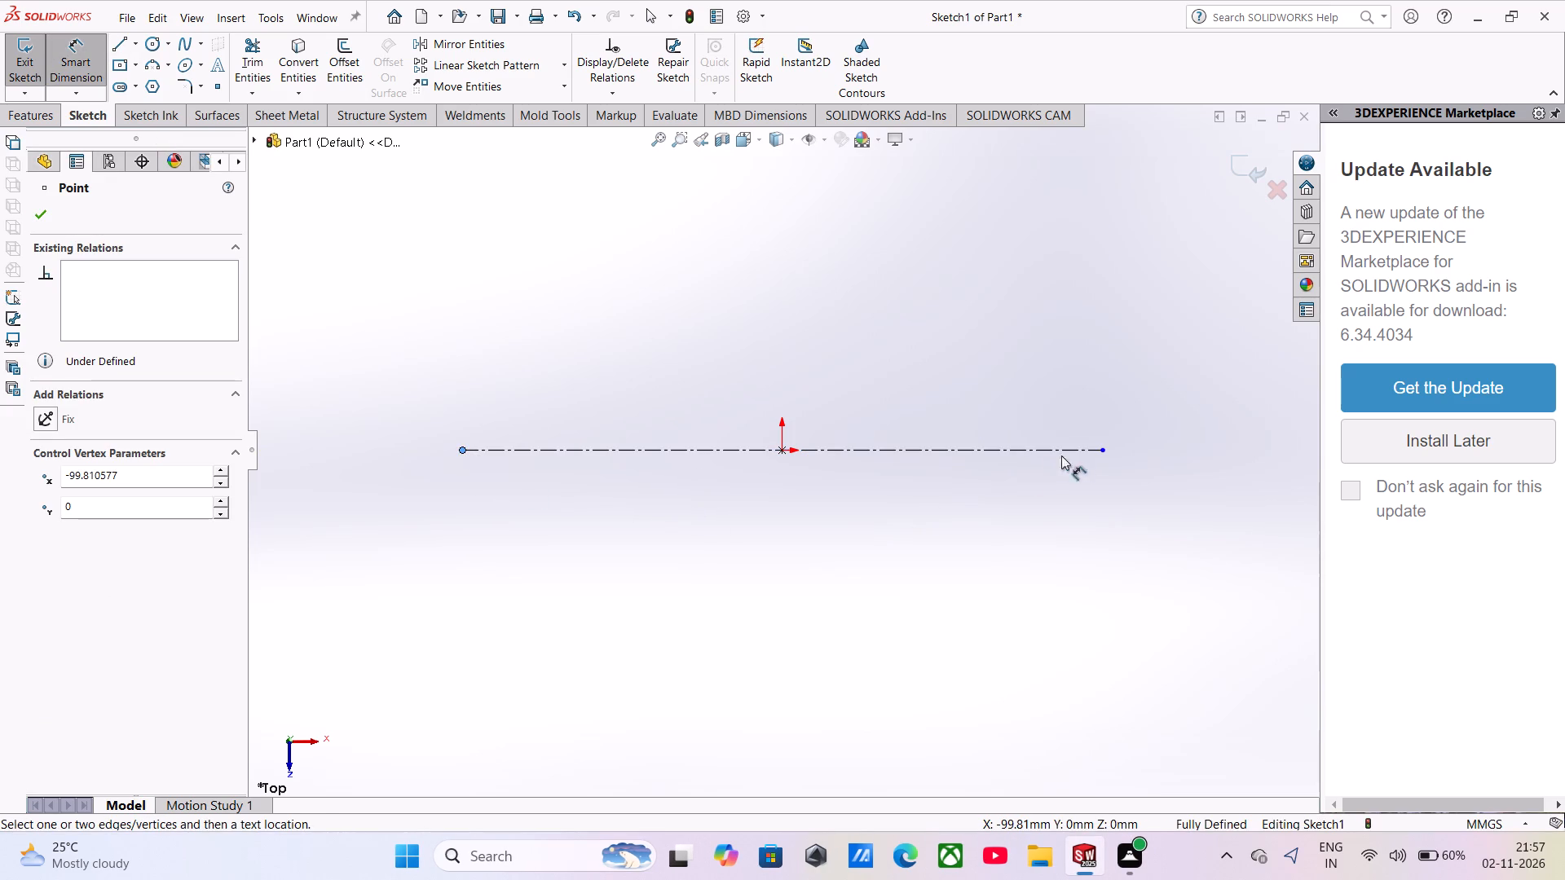
left_click(1100, 450)
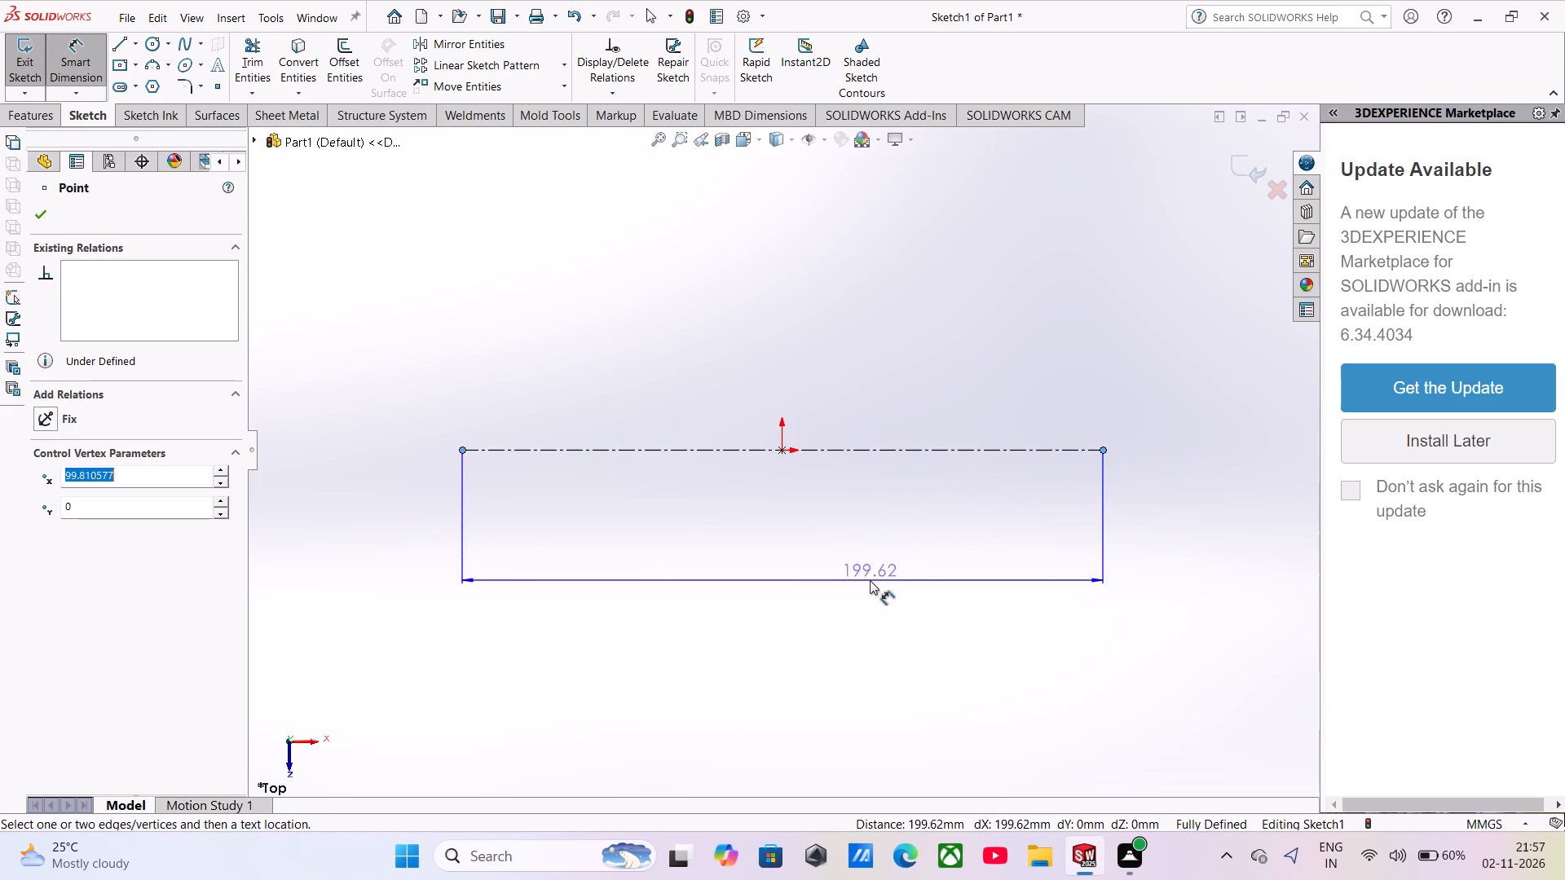
left_click(818, 603)
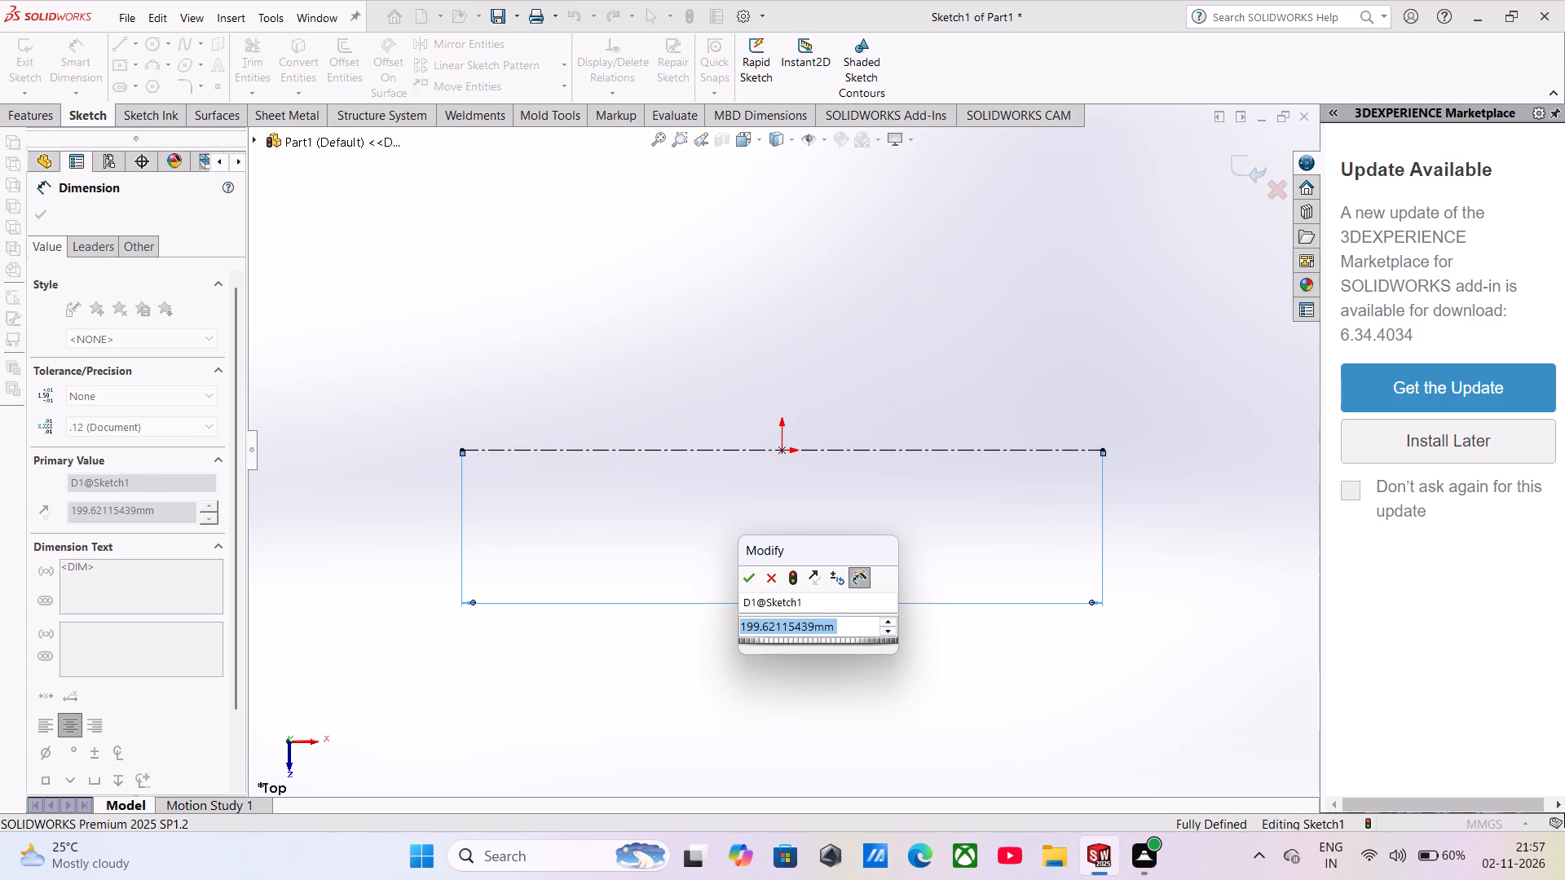
type("120")
key("Return")
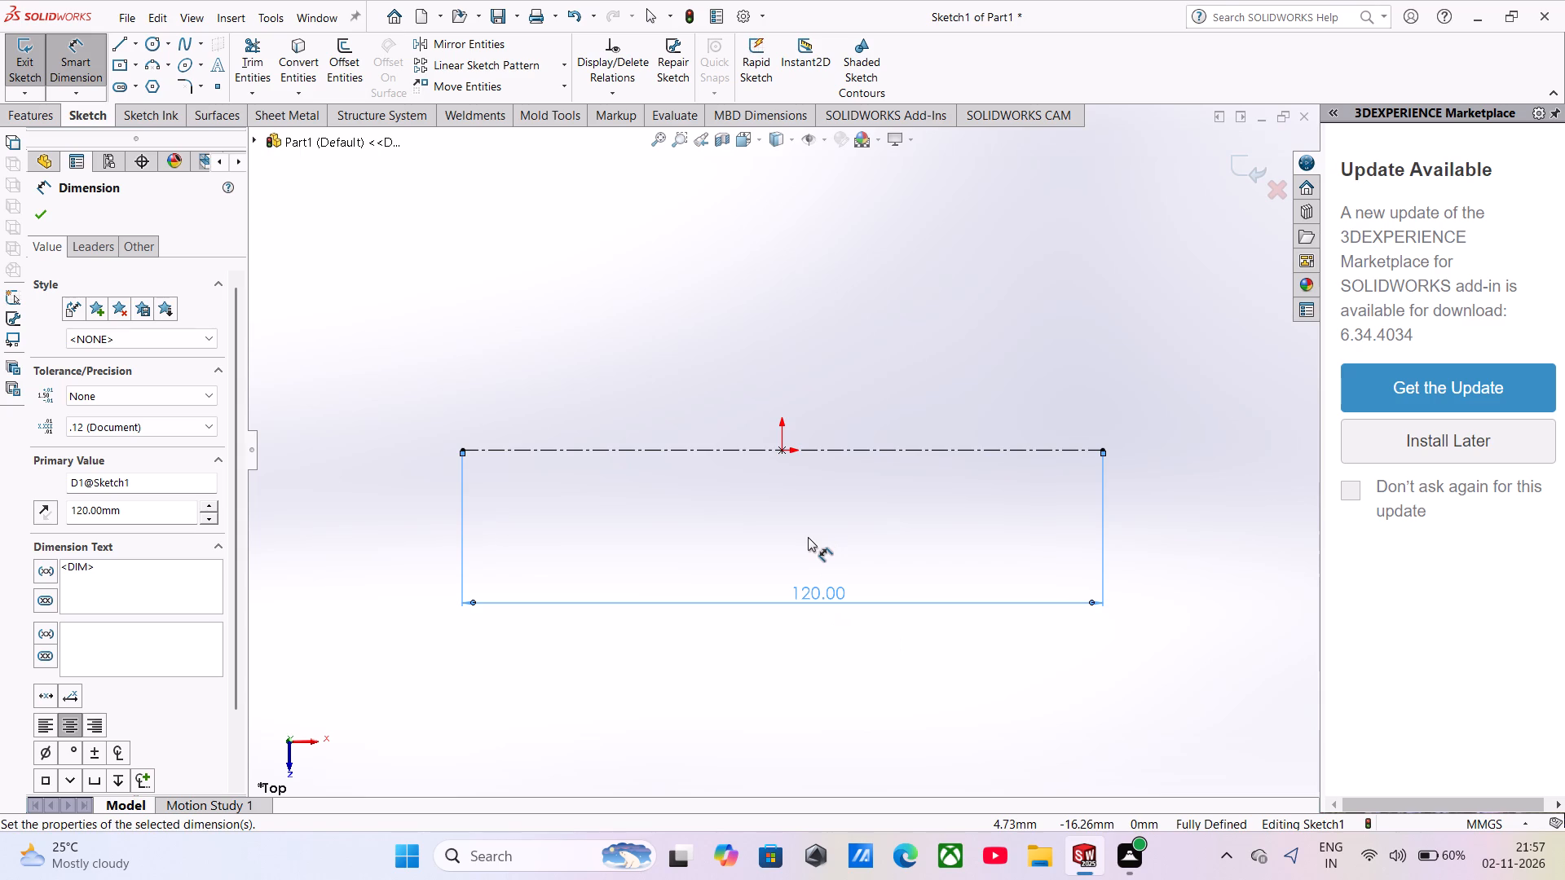
Draw a circle of radius 14 mm centred on each end of the construction line.
scroll(808, 537, "down", 2)
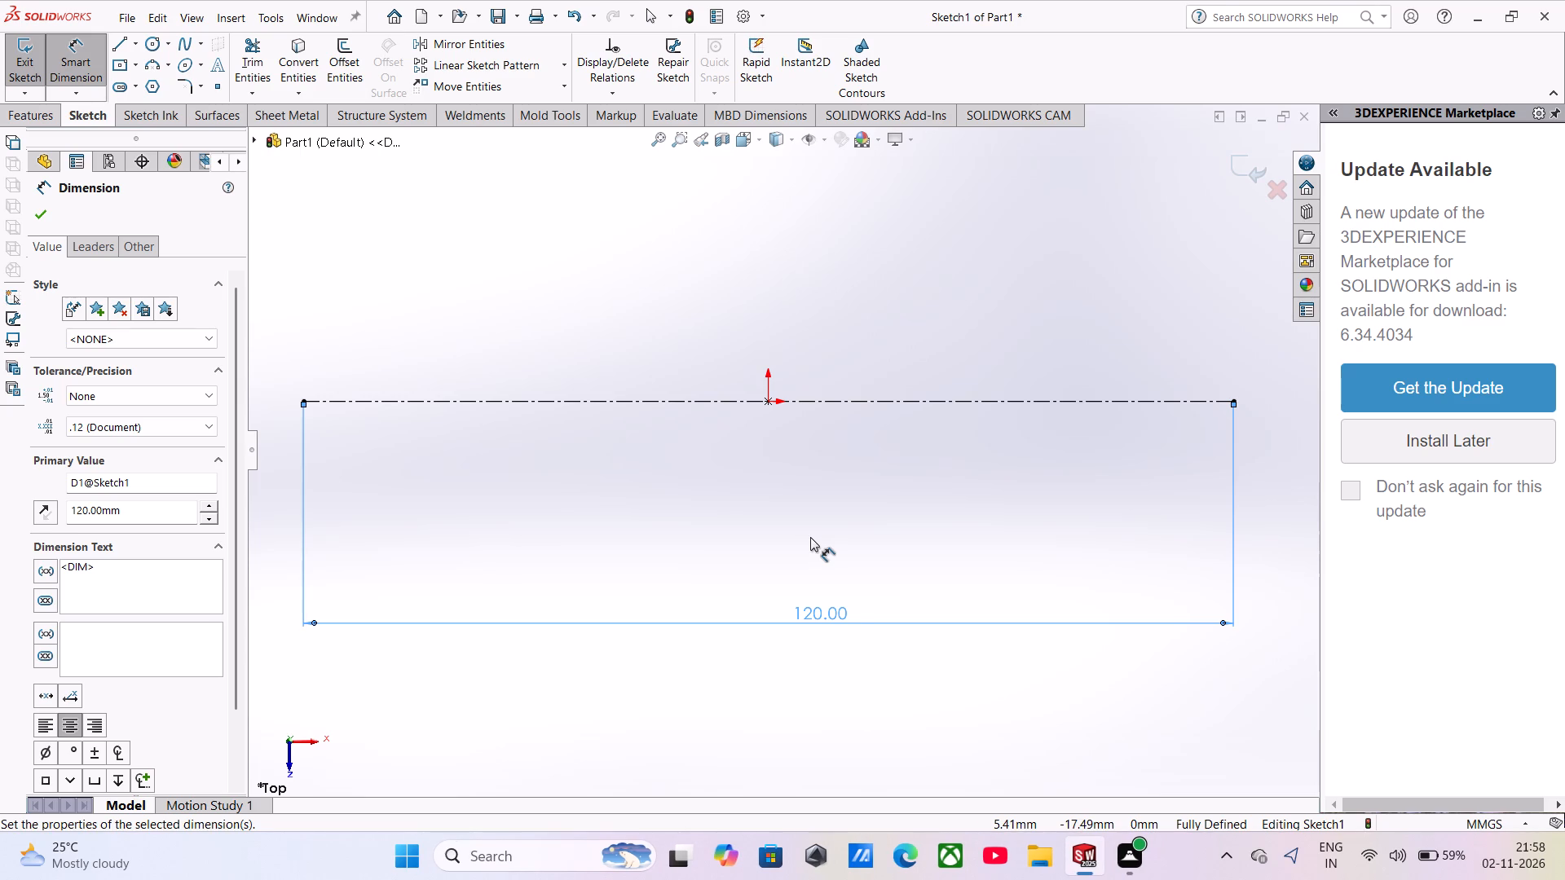
left_click(159, 40)
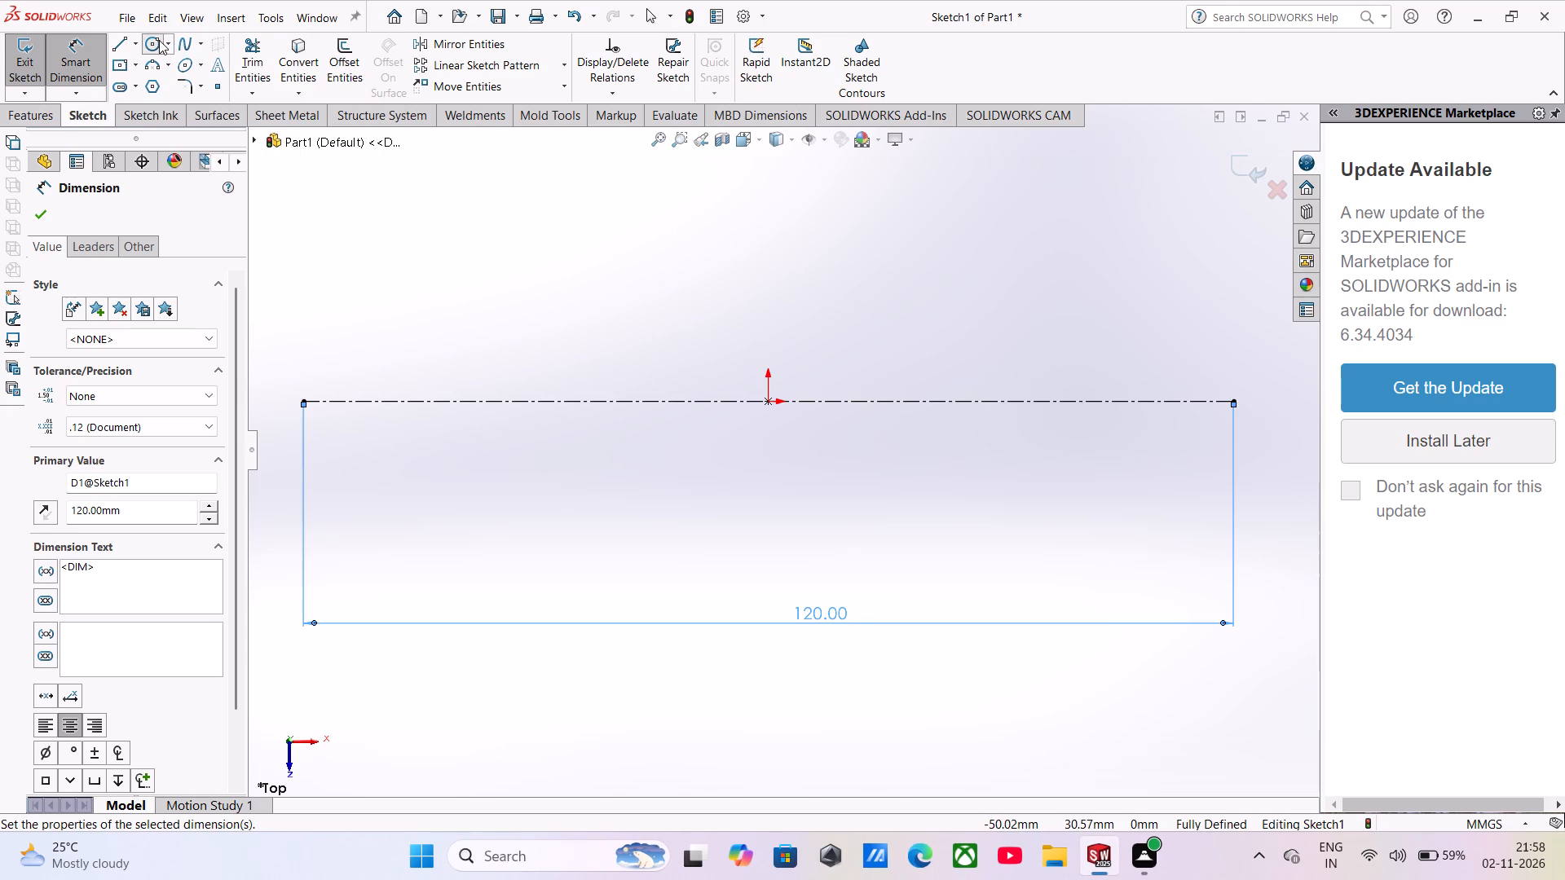
left_click(306, 400)
left_click(349, 482)
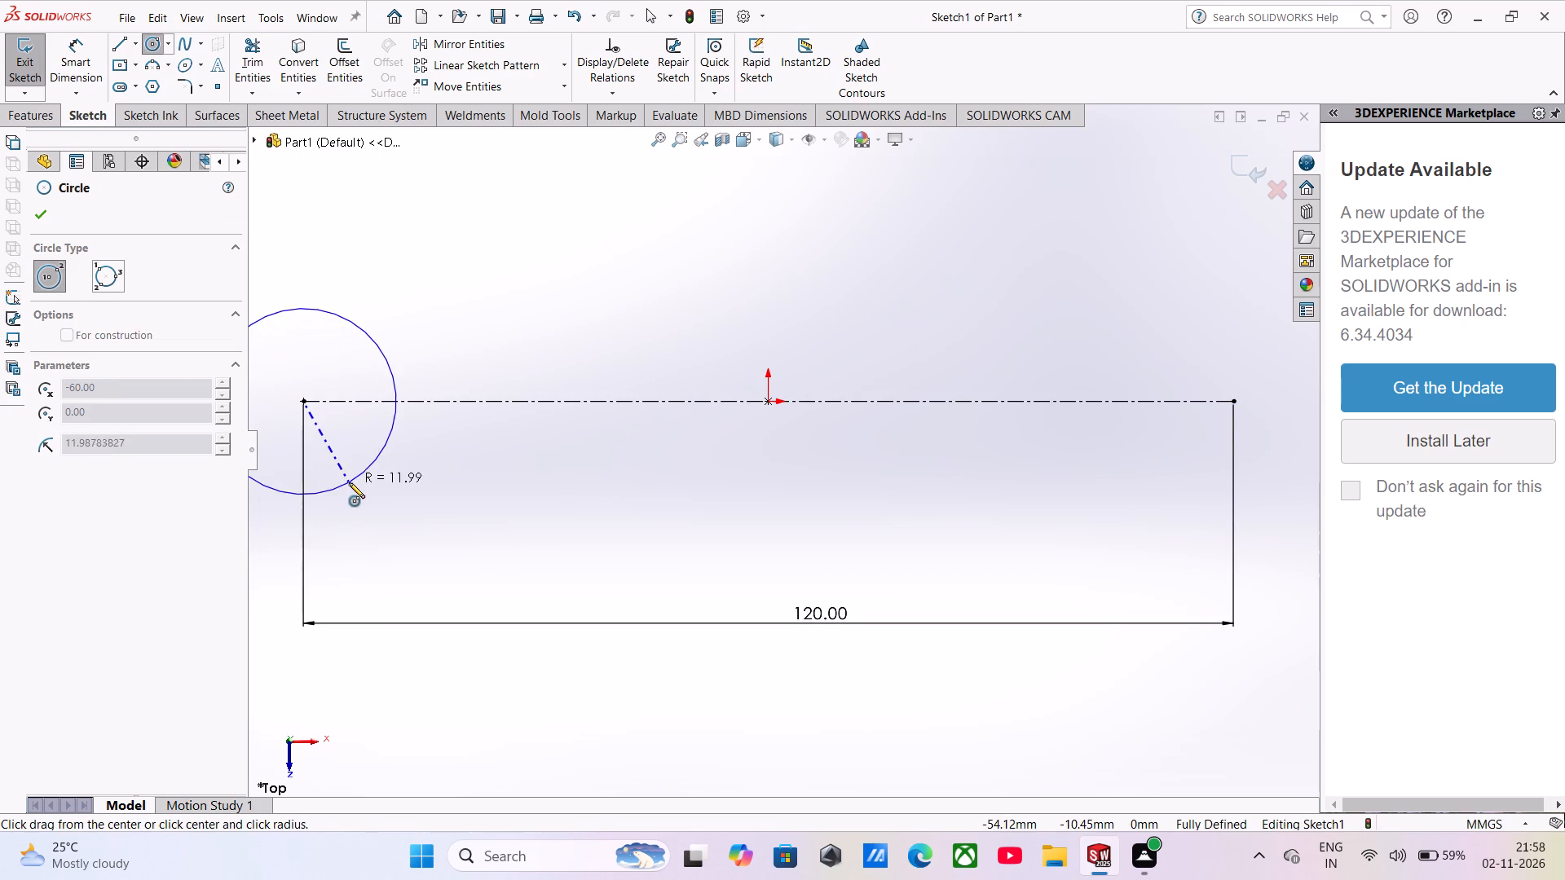
key("4")
key("Return")
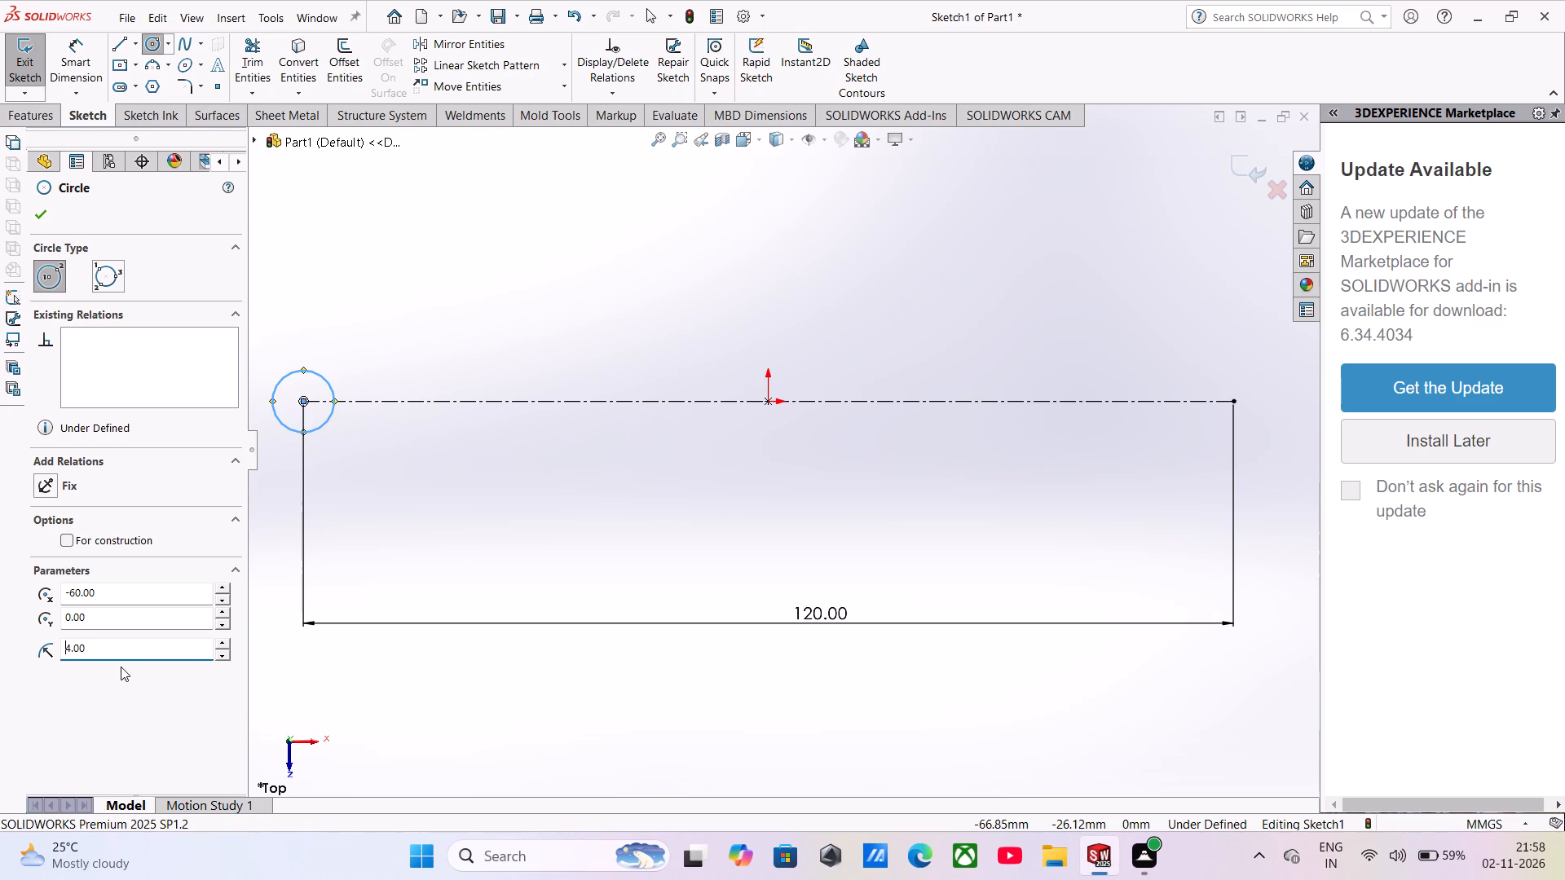
key("1")
key("Return")
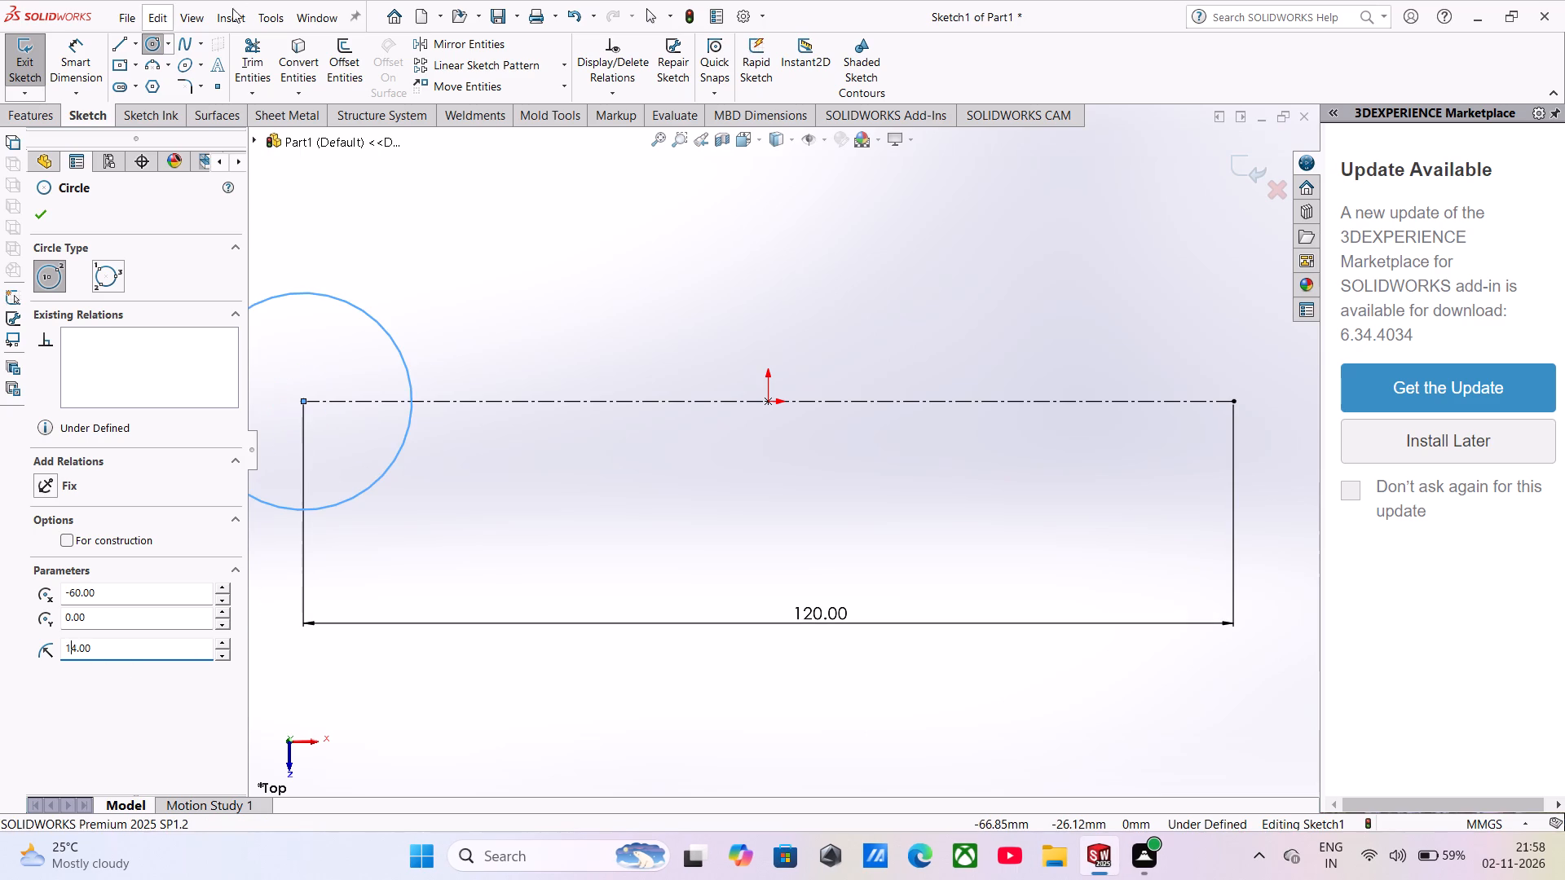
left_click(1234, 398)
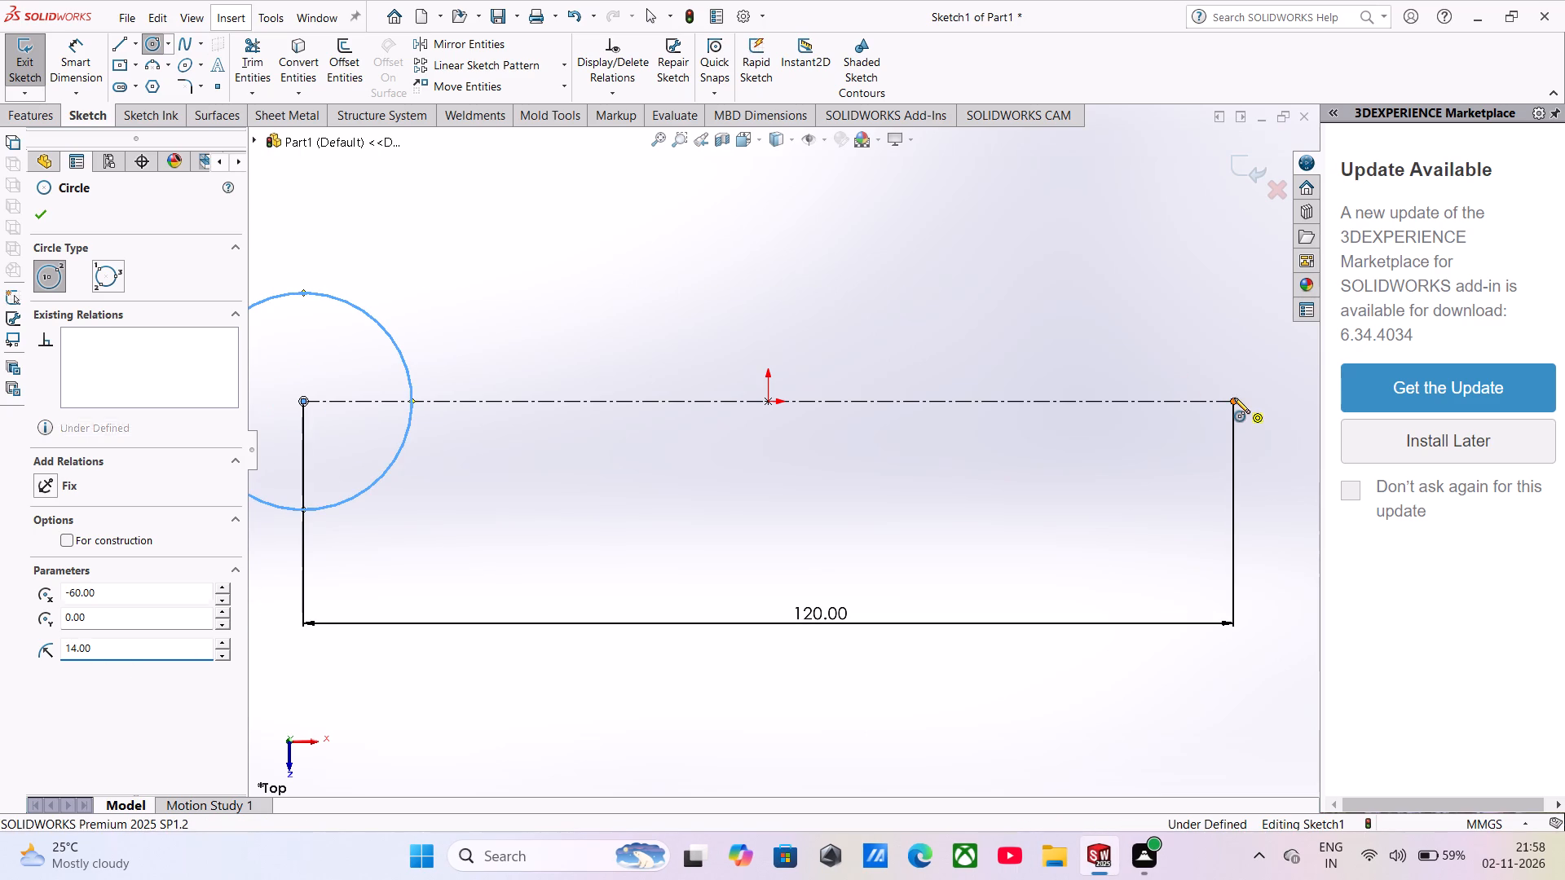
left_click(1259, 512)
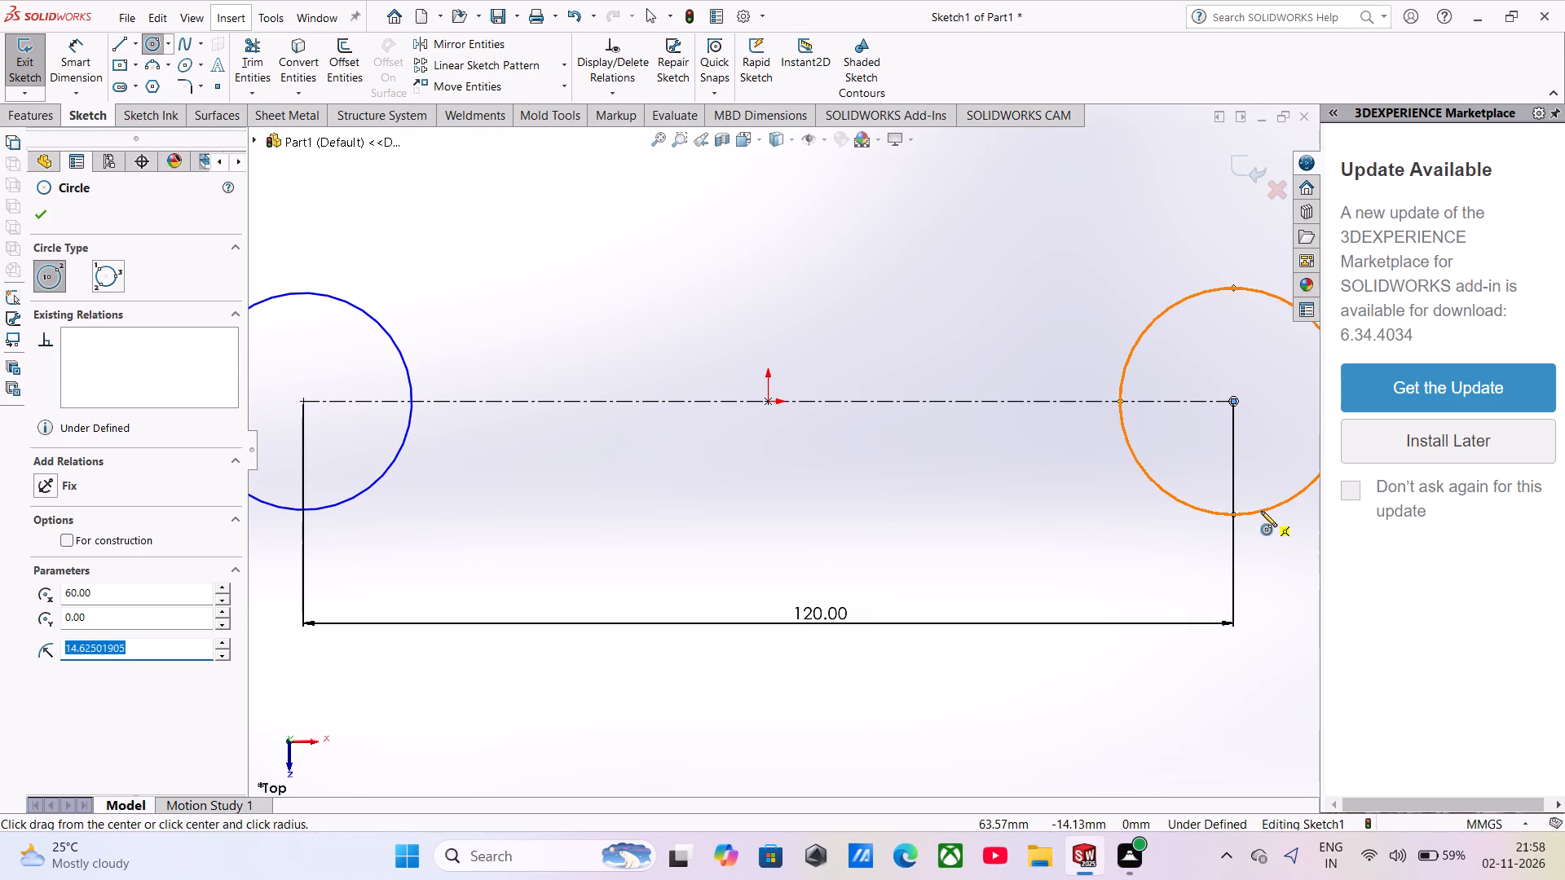
type("14")
key("Return")
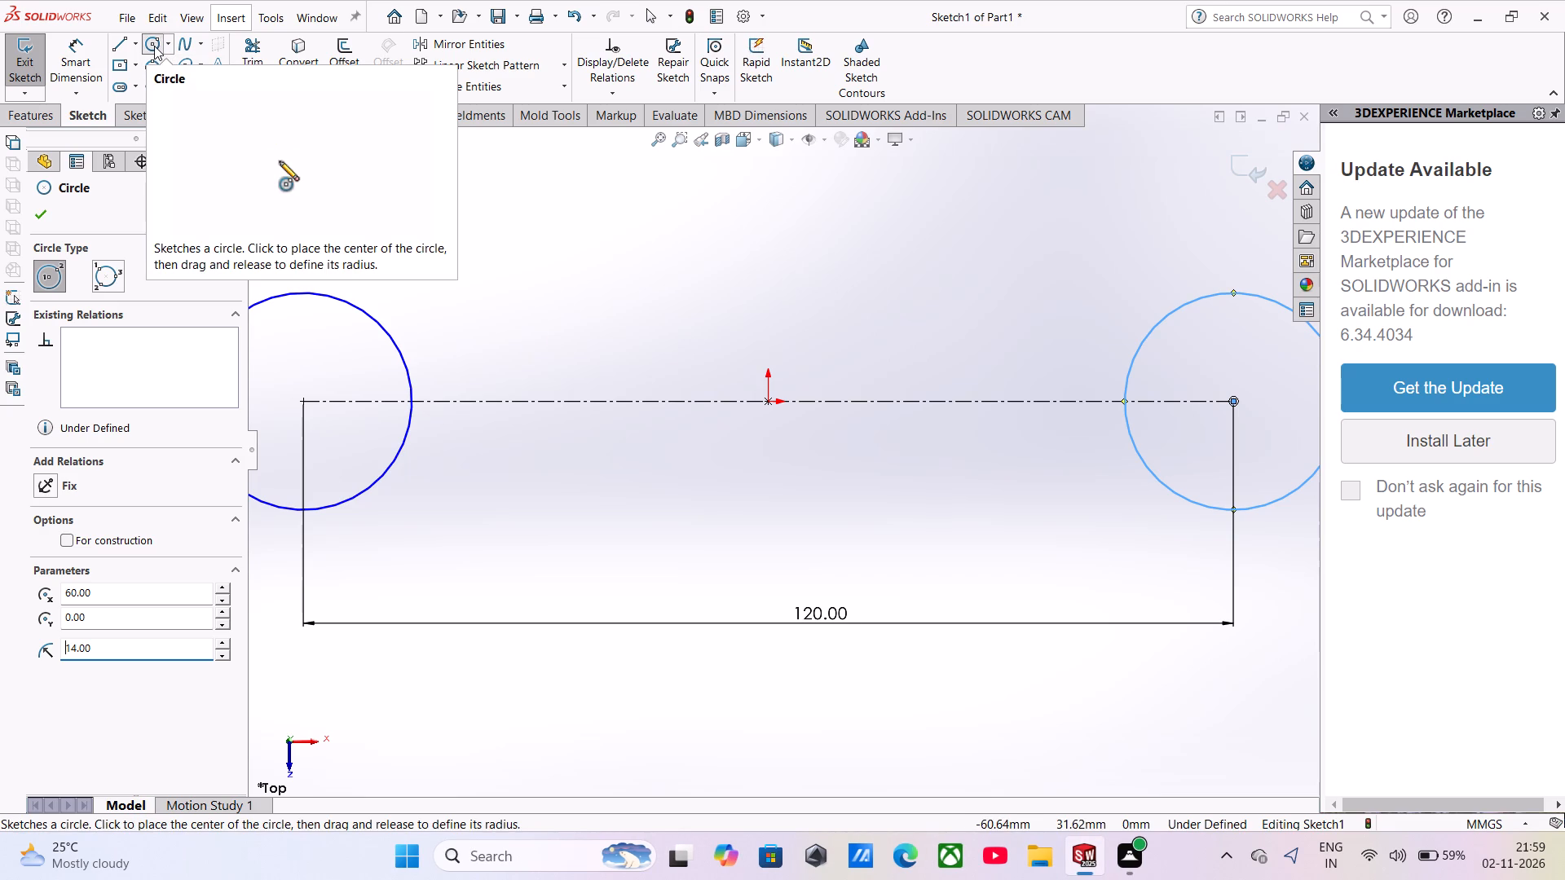
Draw a larger circle centred on the origin and dimension its diameter at 70 mm.
left_click(770, 402)
left_click(835, 570)
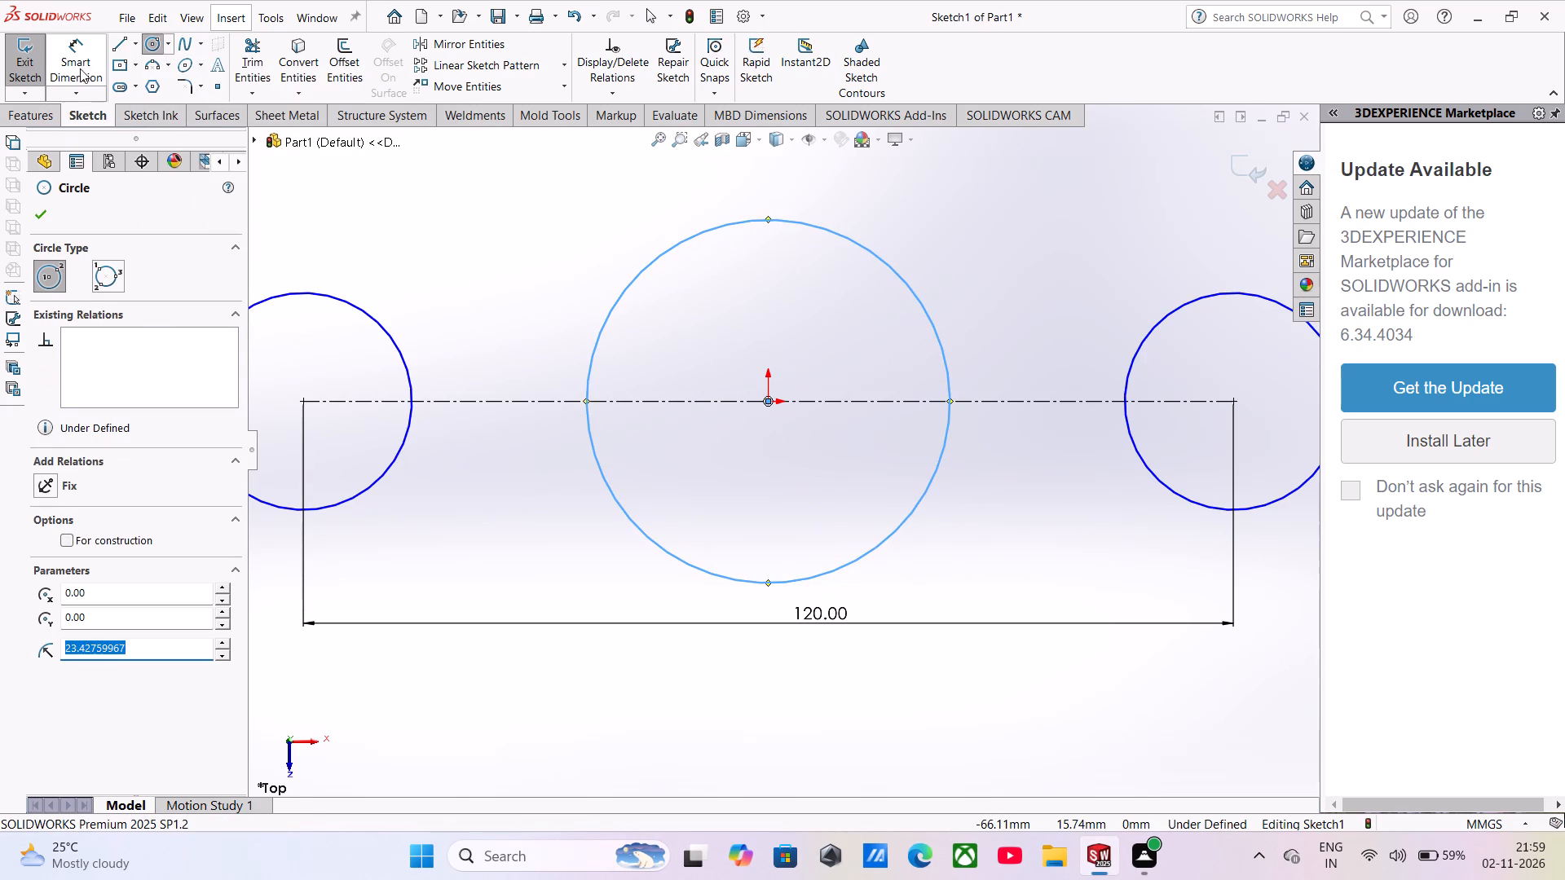
left_click(79, 67)
left_click(725, 227)
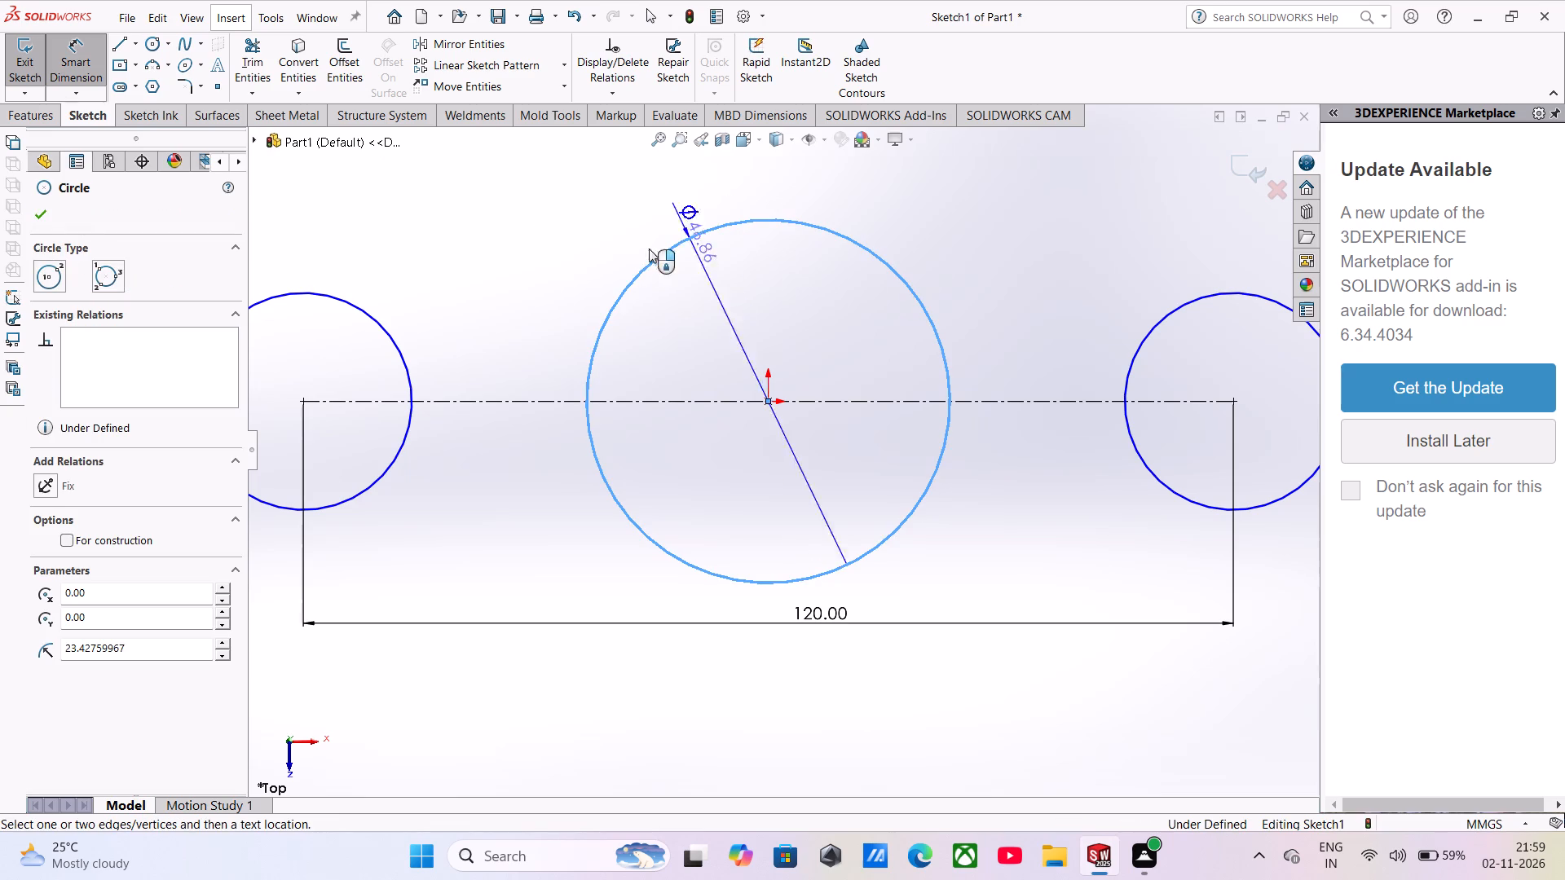
left_click(547, 440)
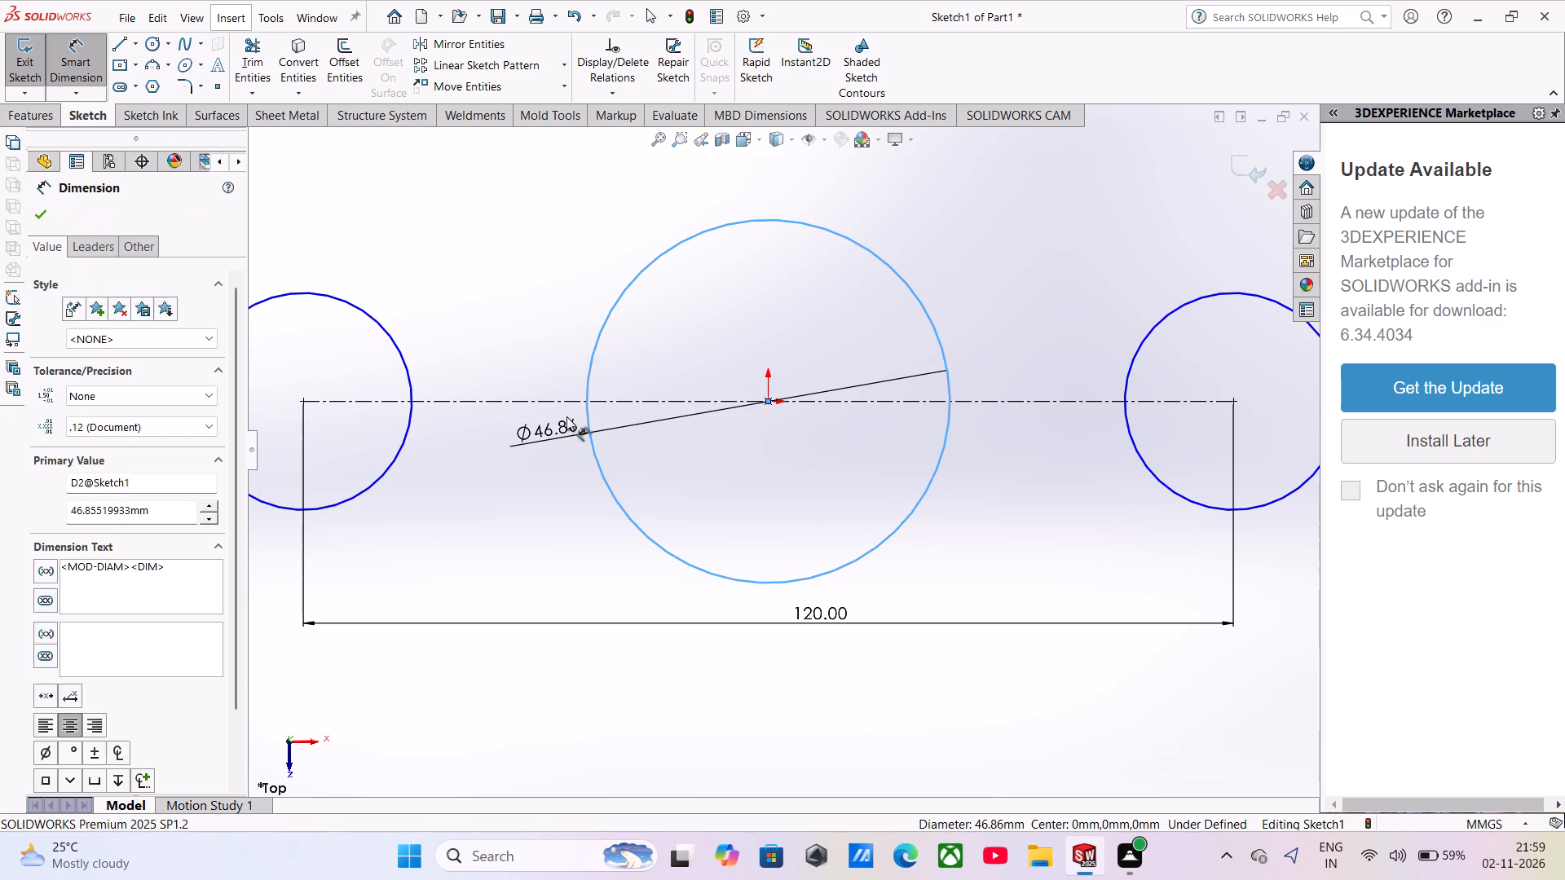
type("70")
key("Return")
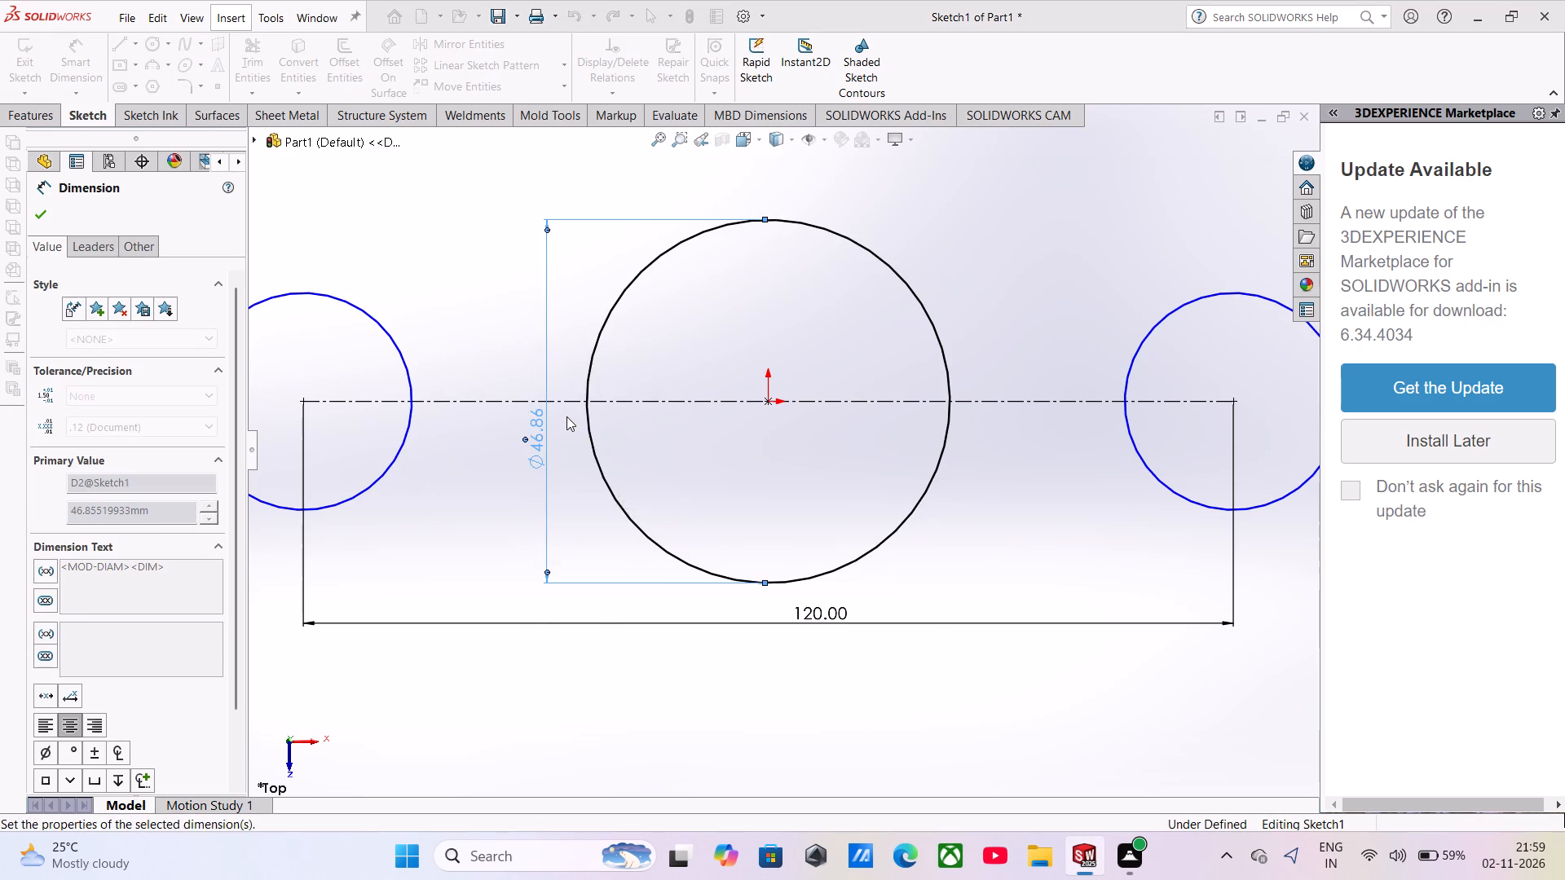
Draw upper and lower lines joining the left small circle to the central circle, tangent to both.
scroll(567, 419, "up", 5)
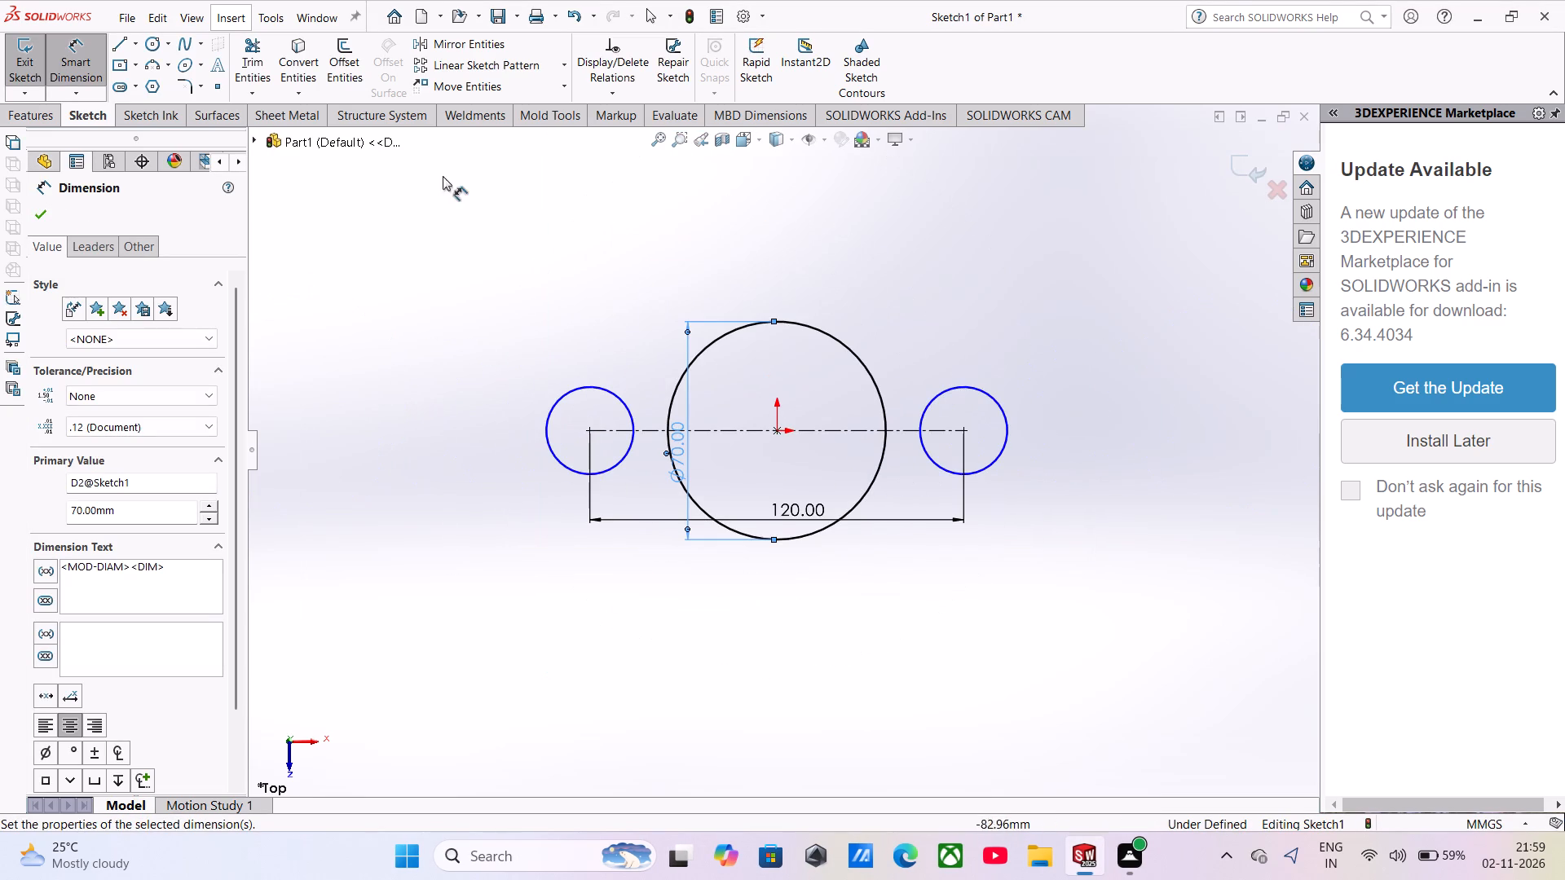
left_click(119, 43)
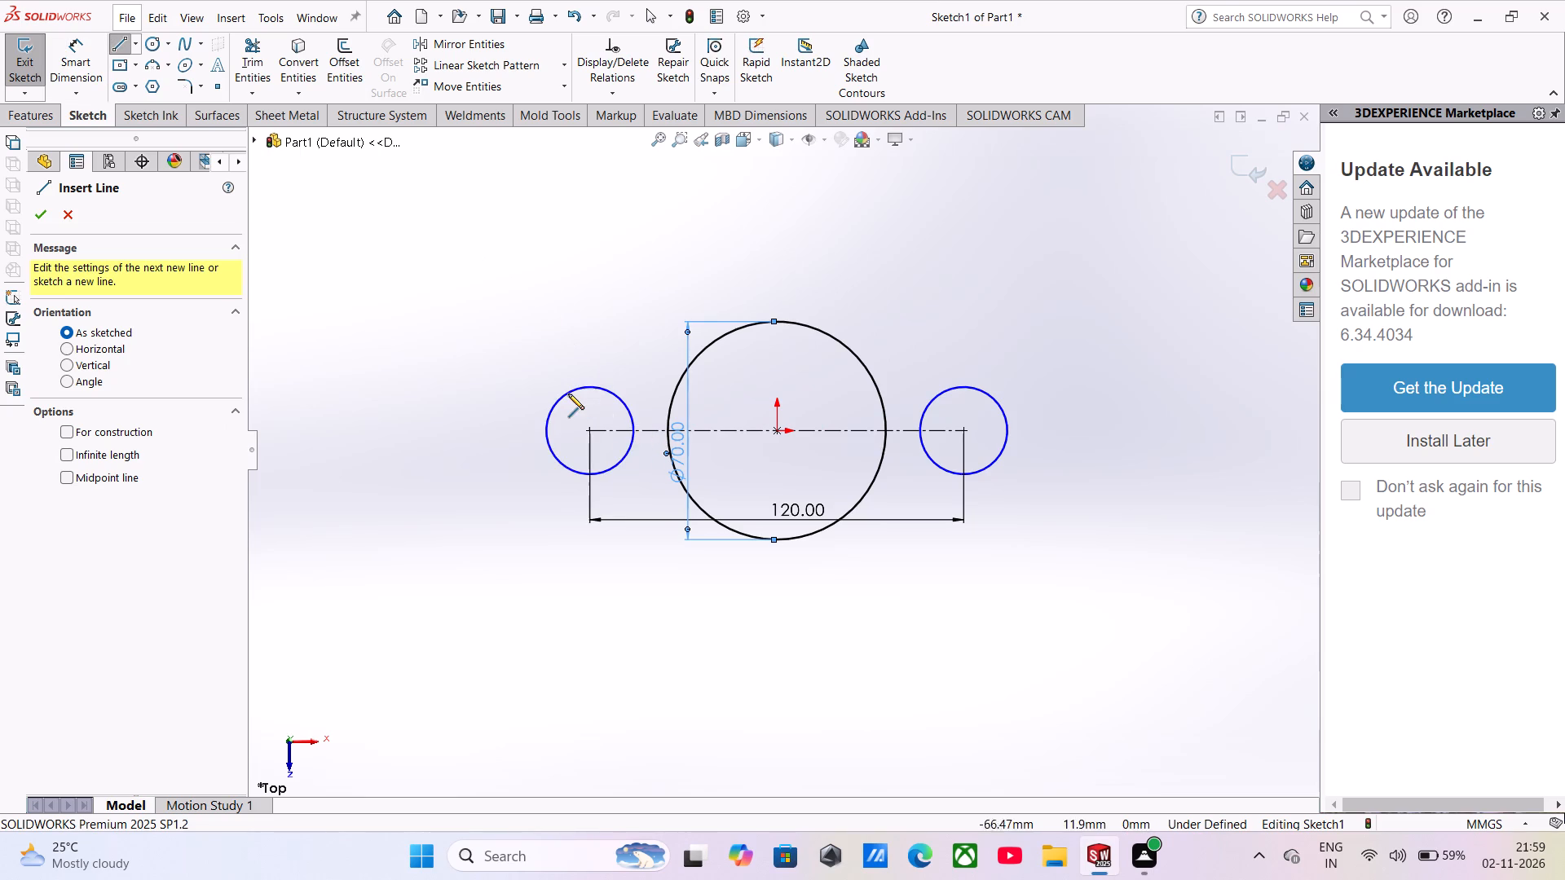
left_click(560, 398)
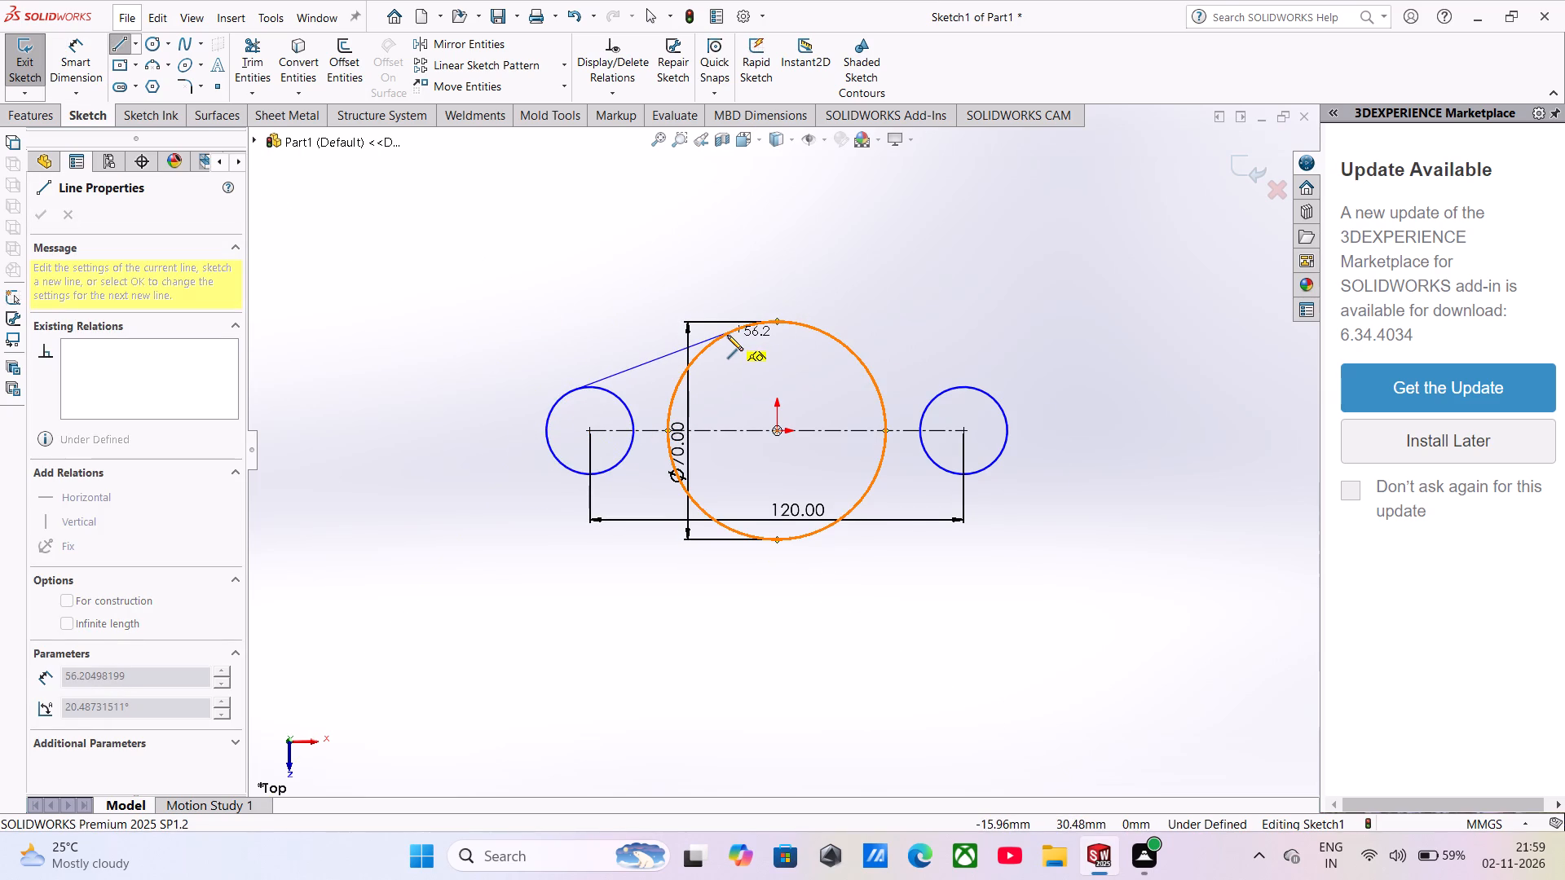
scroll(727, 335, "down", 8)
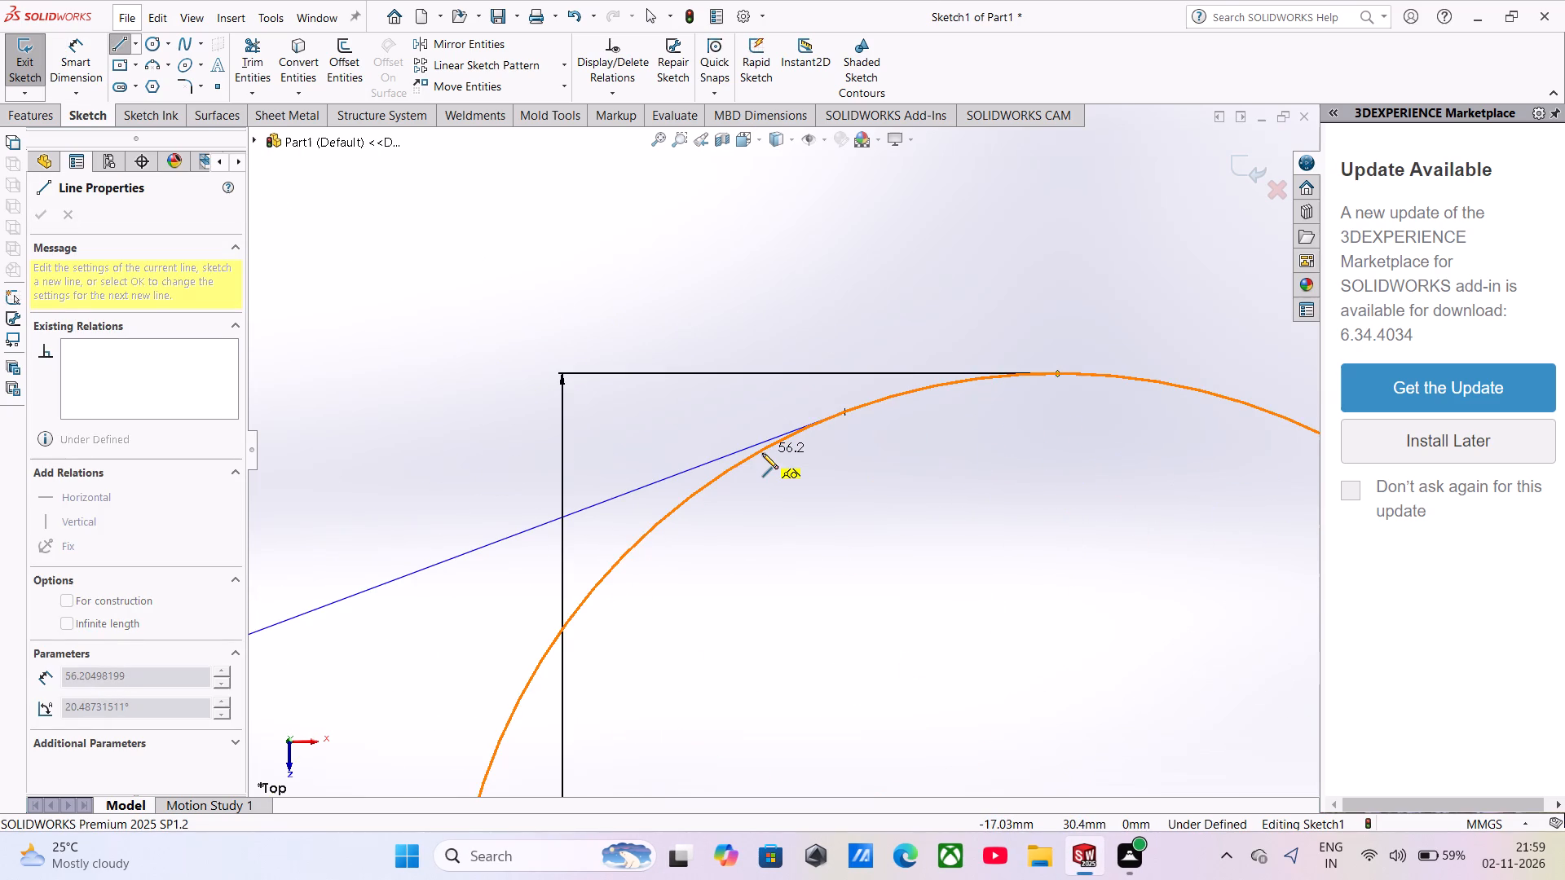
left_click(762, 453)
scroll(762, 453, "up", 10)
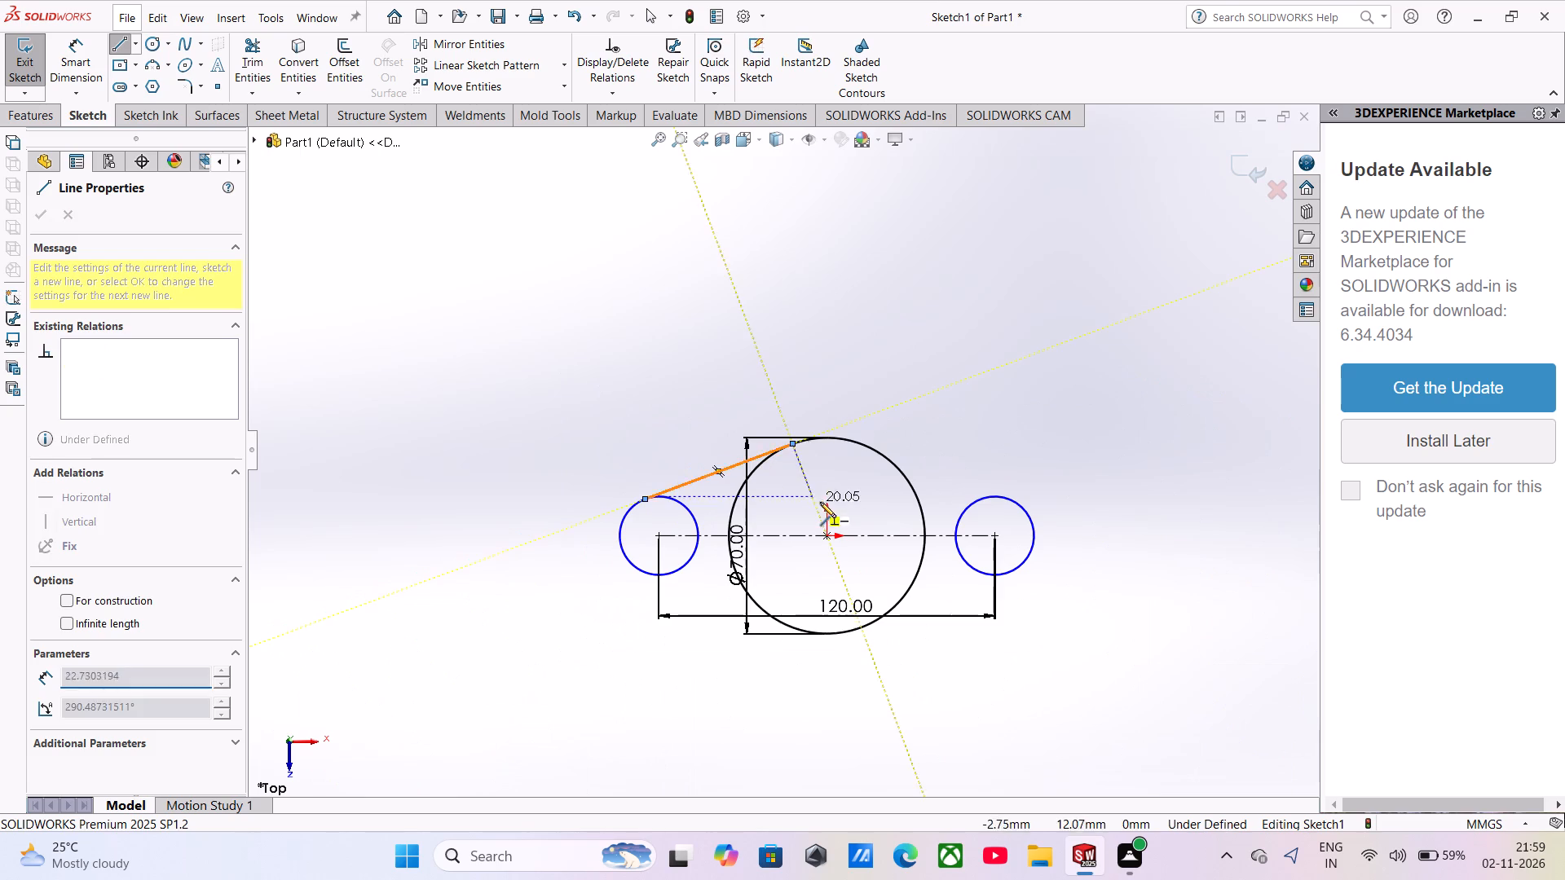
key("Escape")
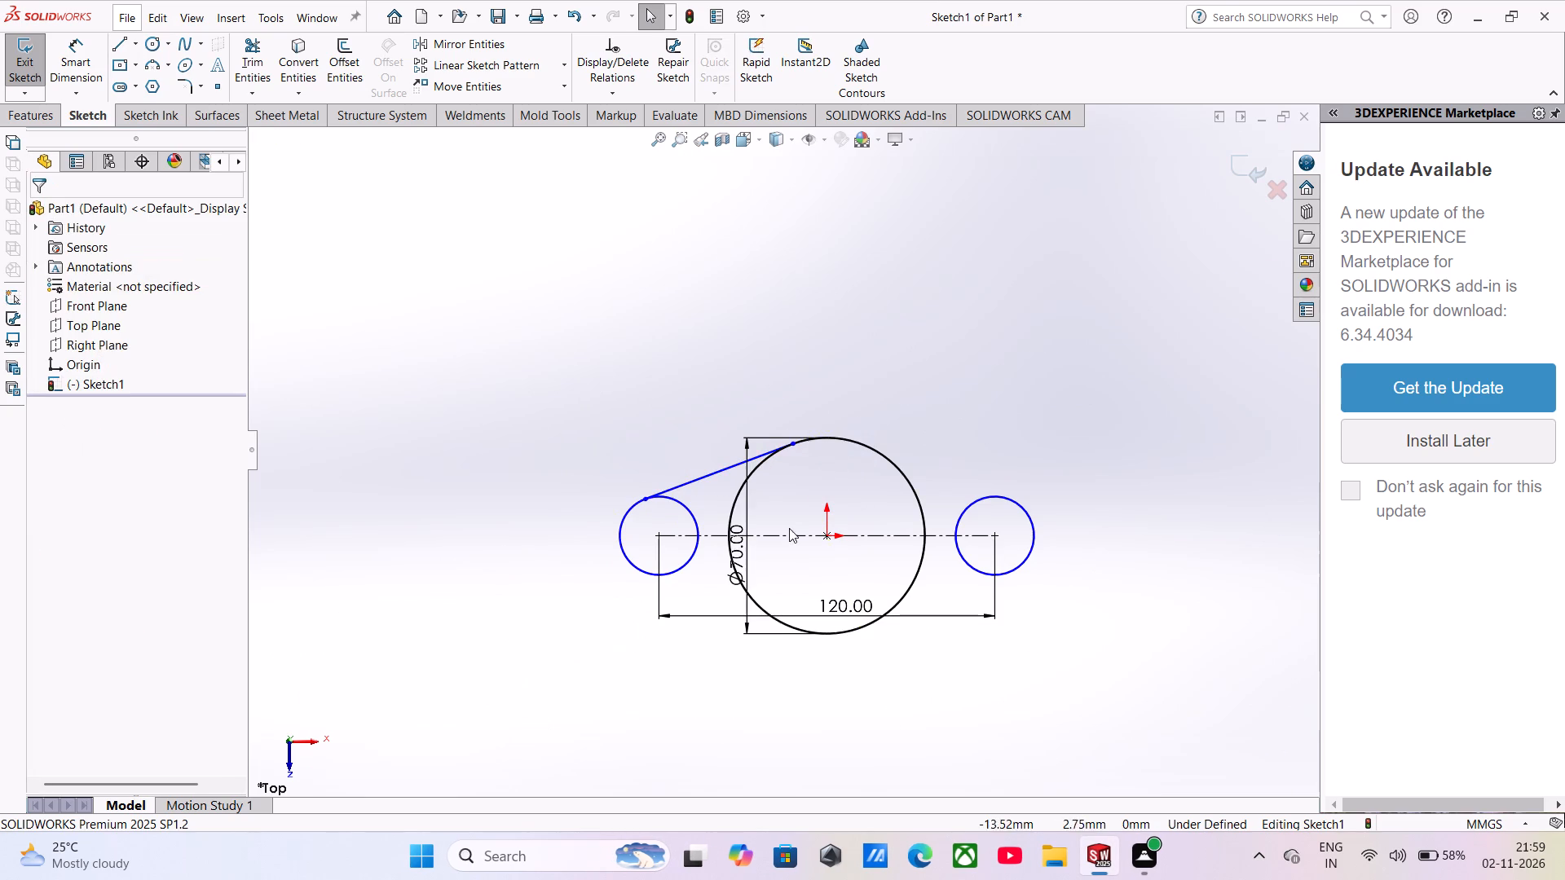
scroll(789, 528, "down", 1)
left_click(116, 51)
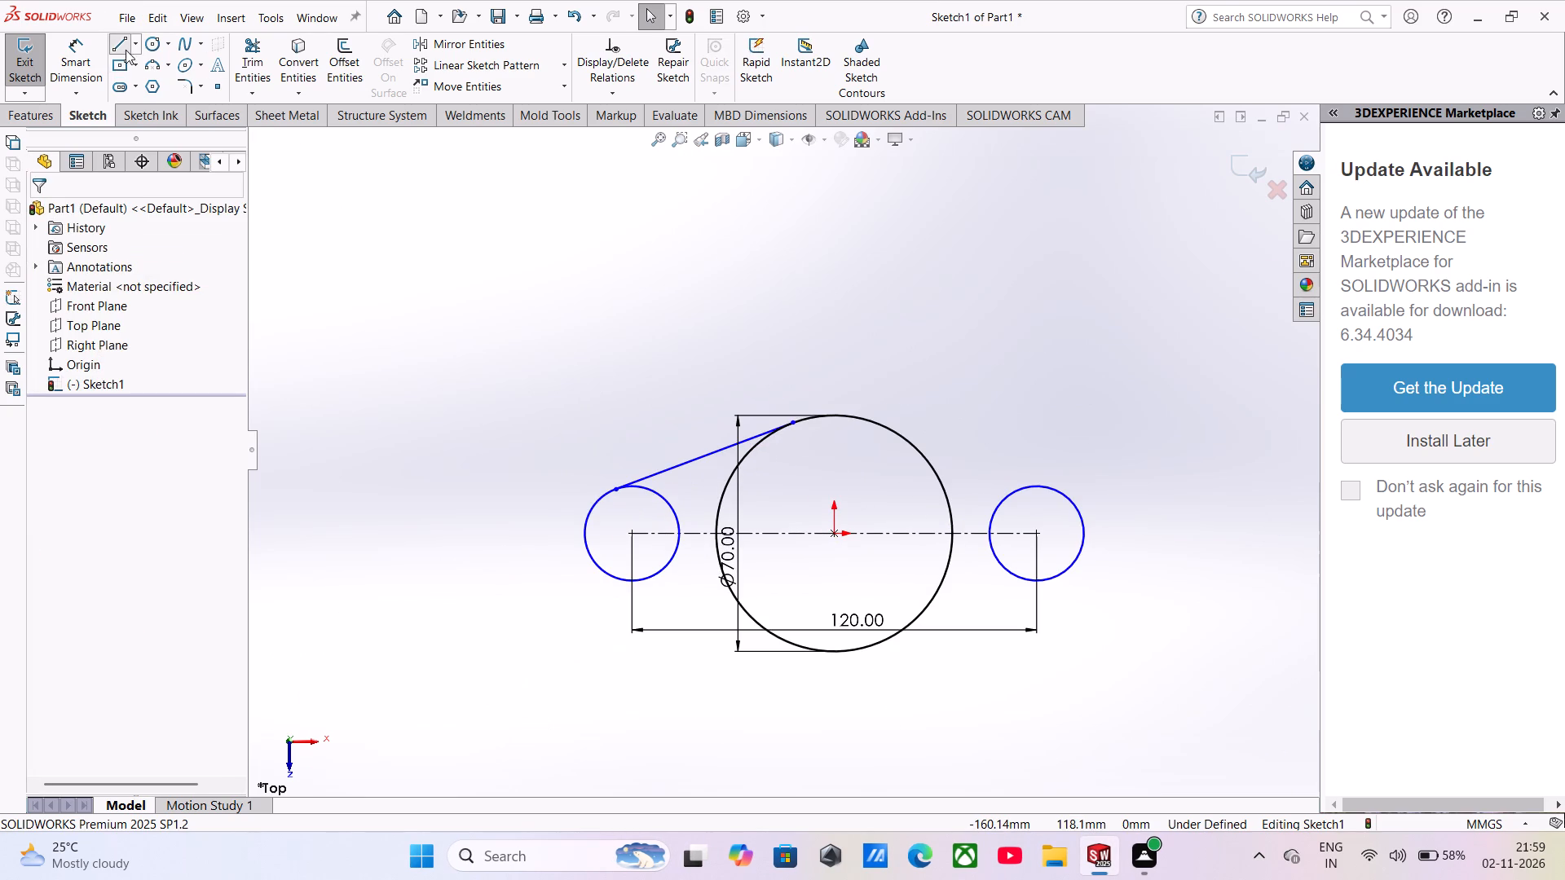
left_click(613, 574)
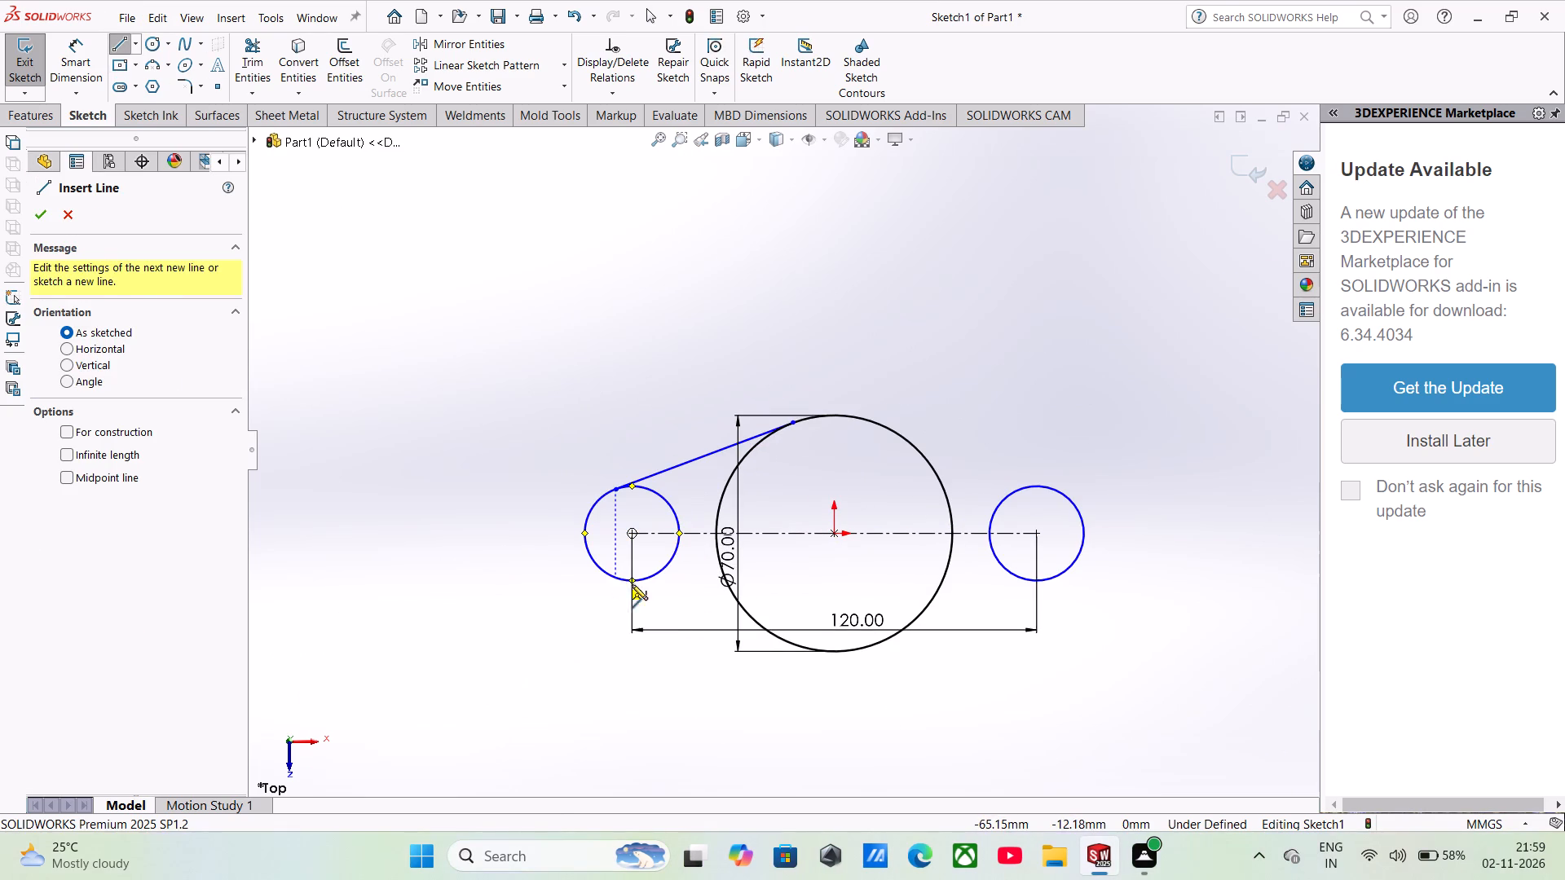
left_click(790, 646)
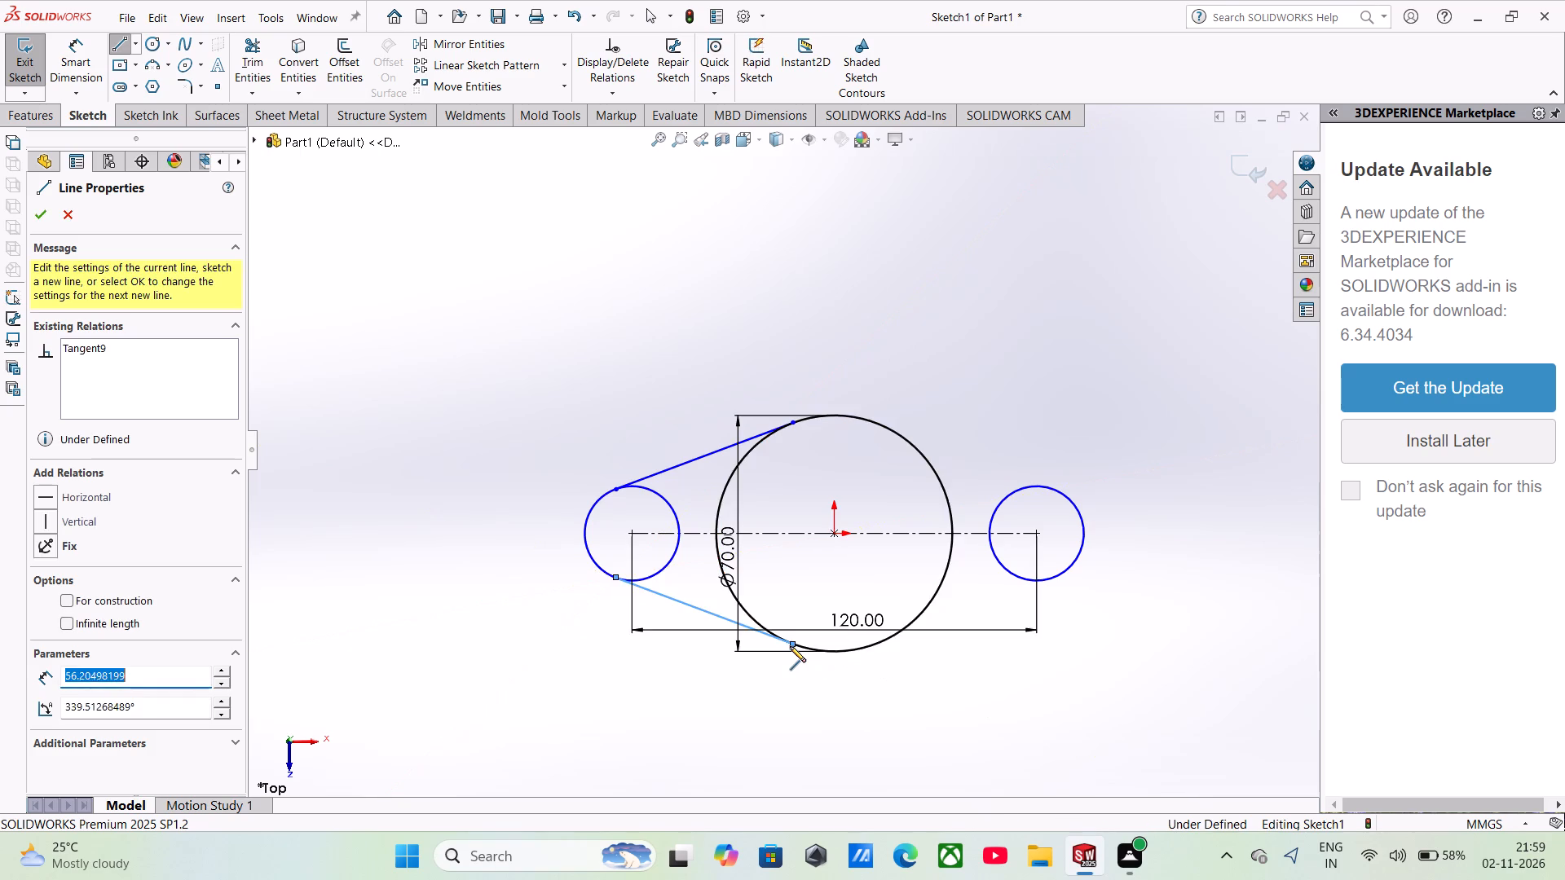
key("Escape")
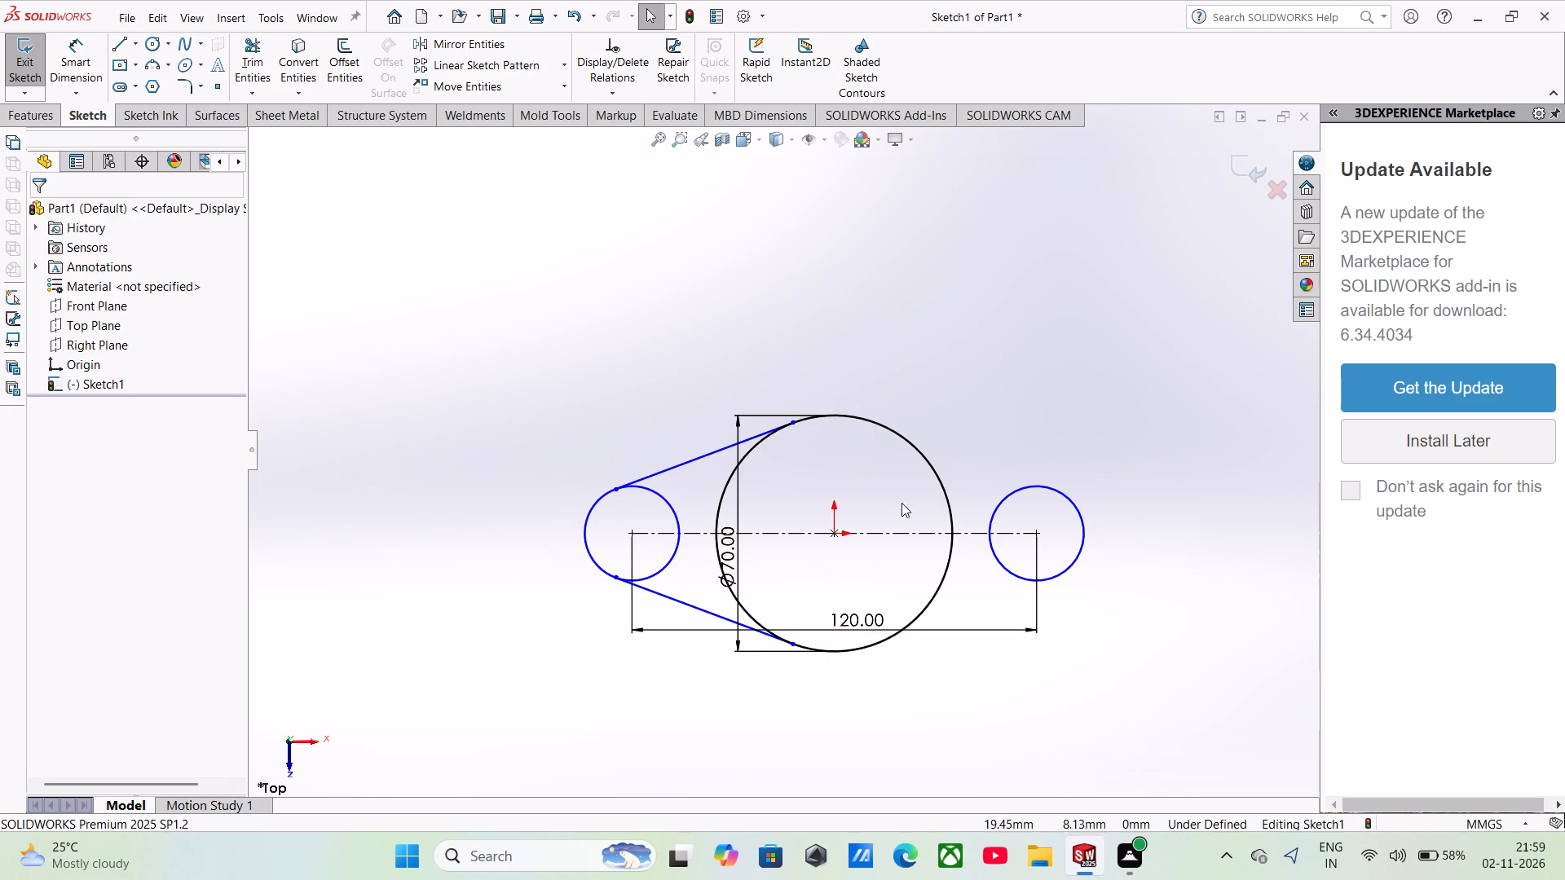
Draw upper and lower lines joining the right small circle to the central circle, tangent to both circles.
scroll(916, 481, "up", 3)
scroll(936, 477, "down", 3)
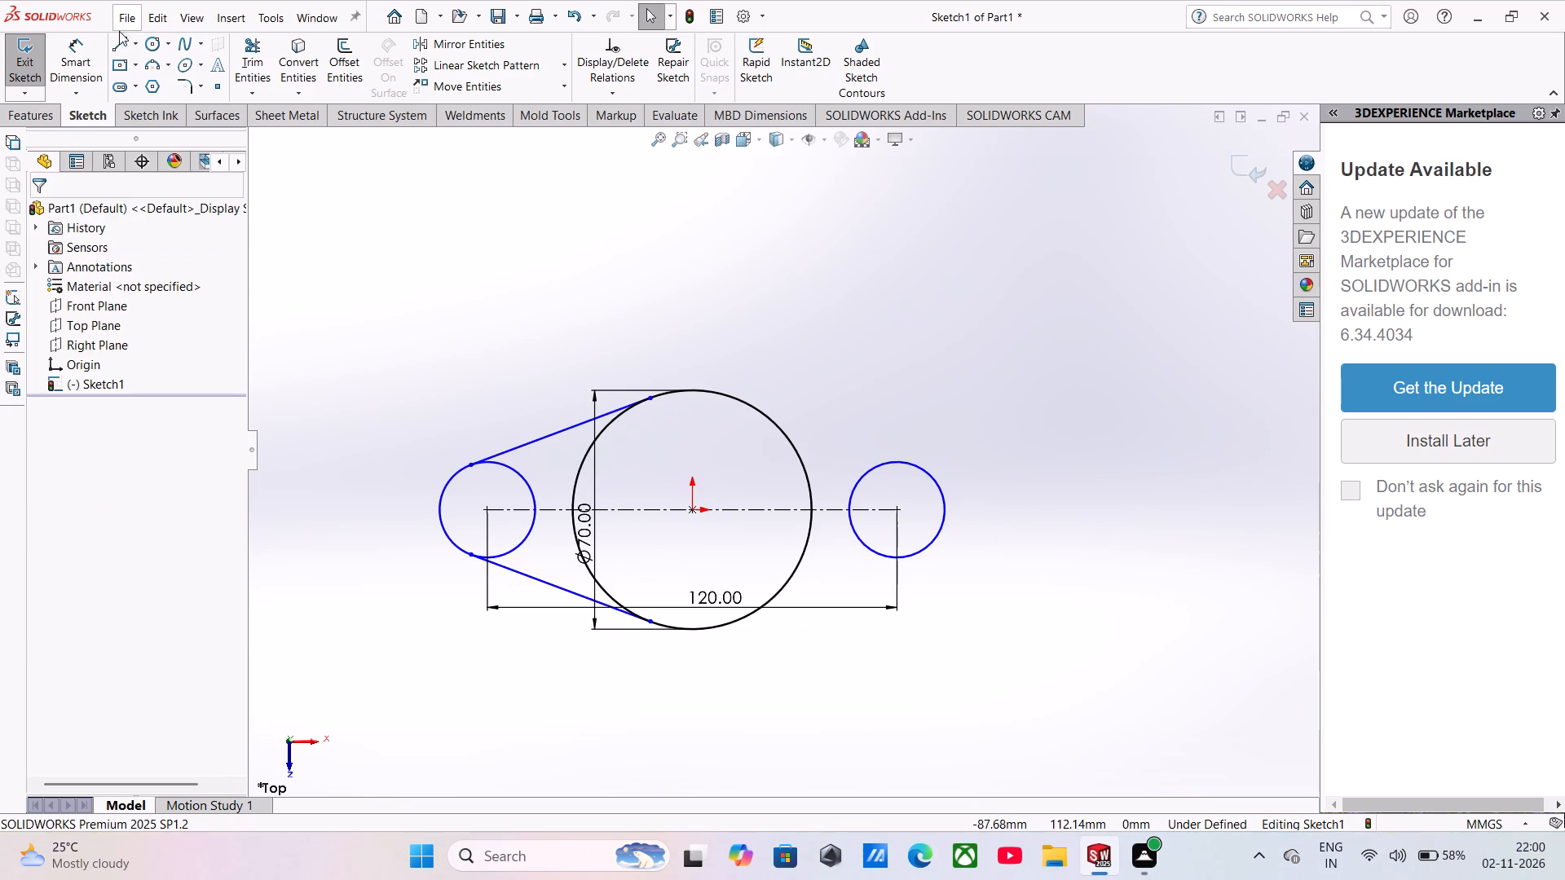
left_click(121, 38)
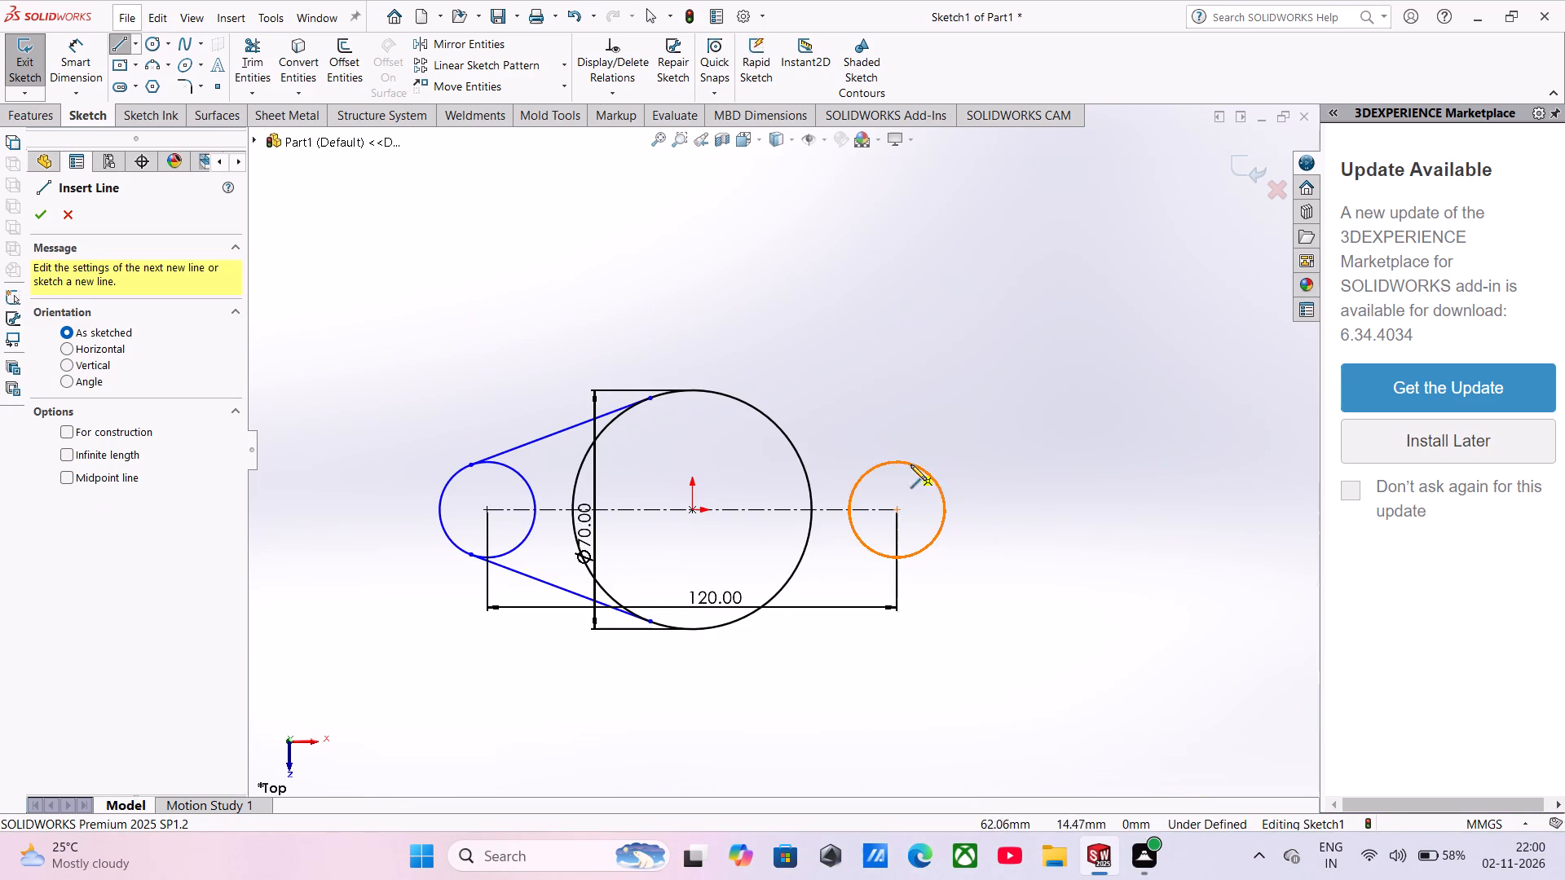
left_click(919, 468)
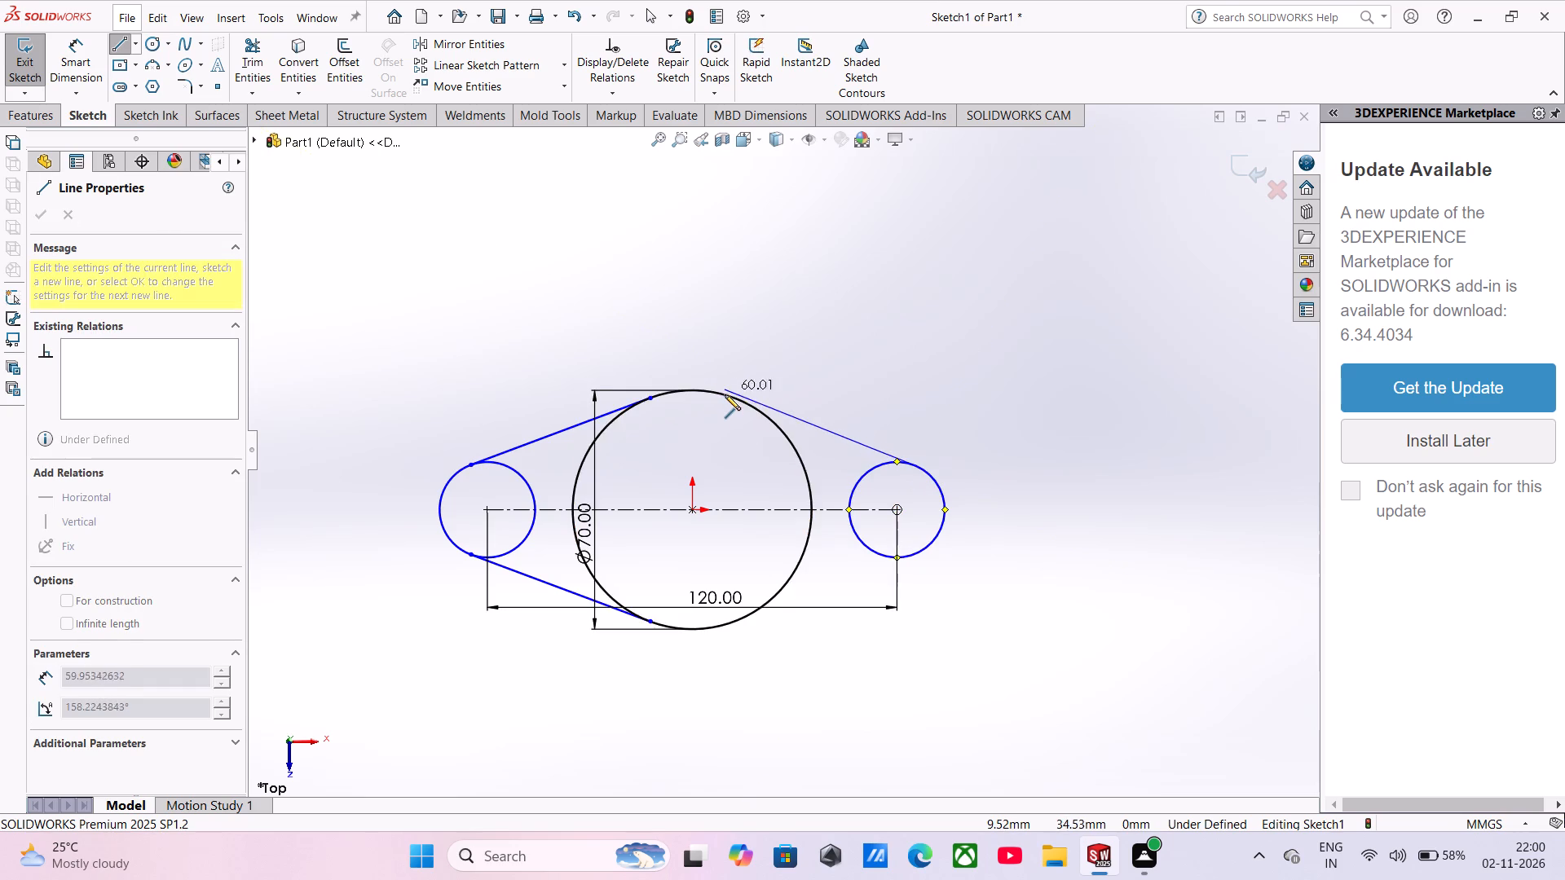
left_click(725, 395)
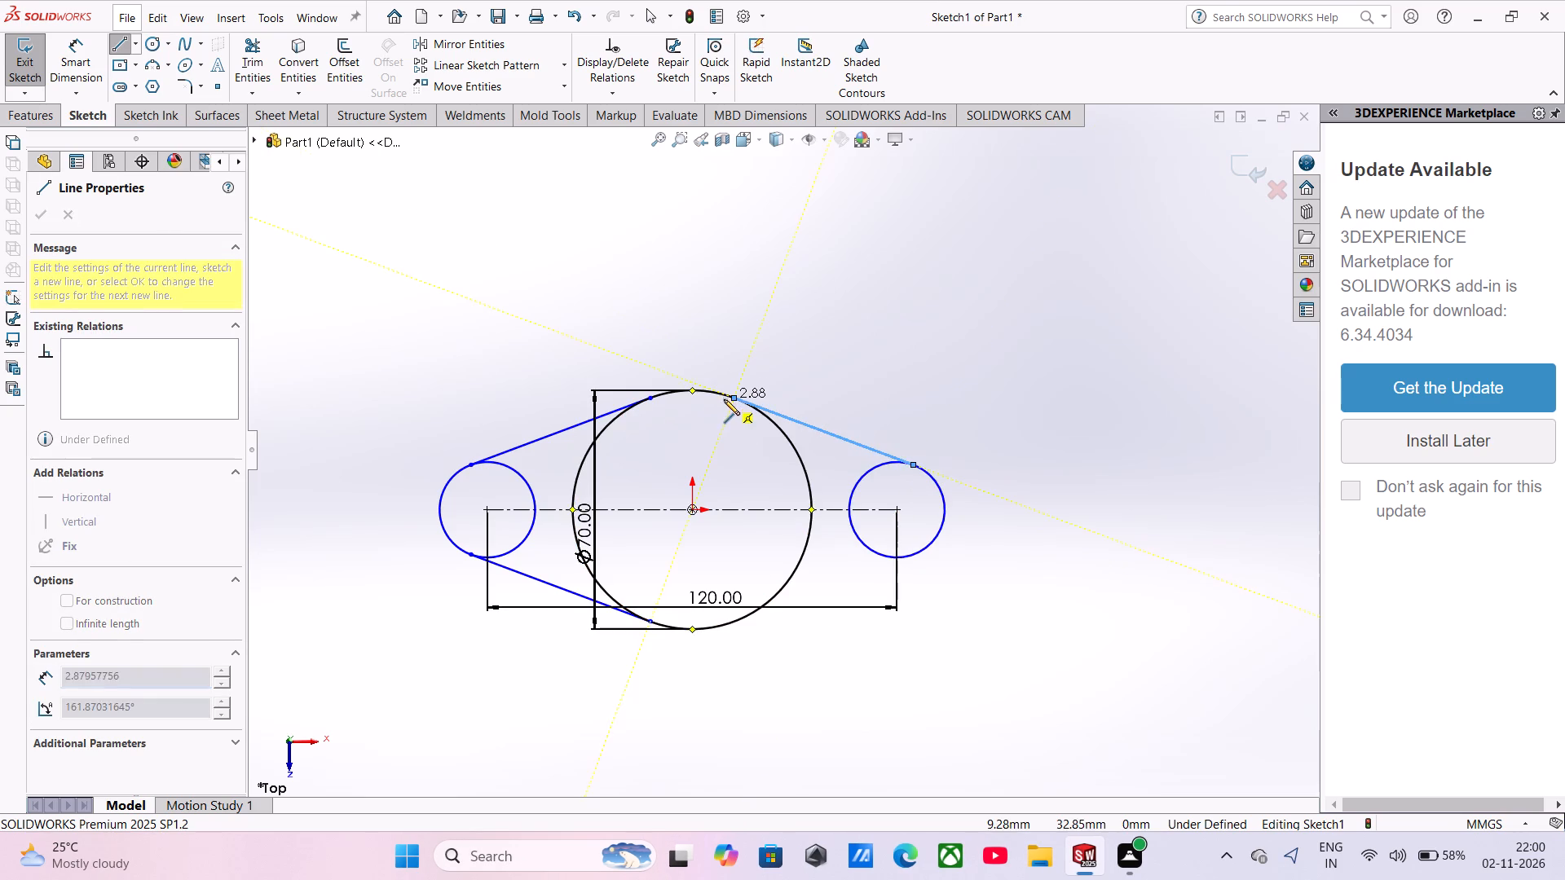
scroll(725, 410, "down", 1)
key("Escape")
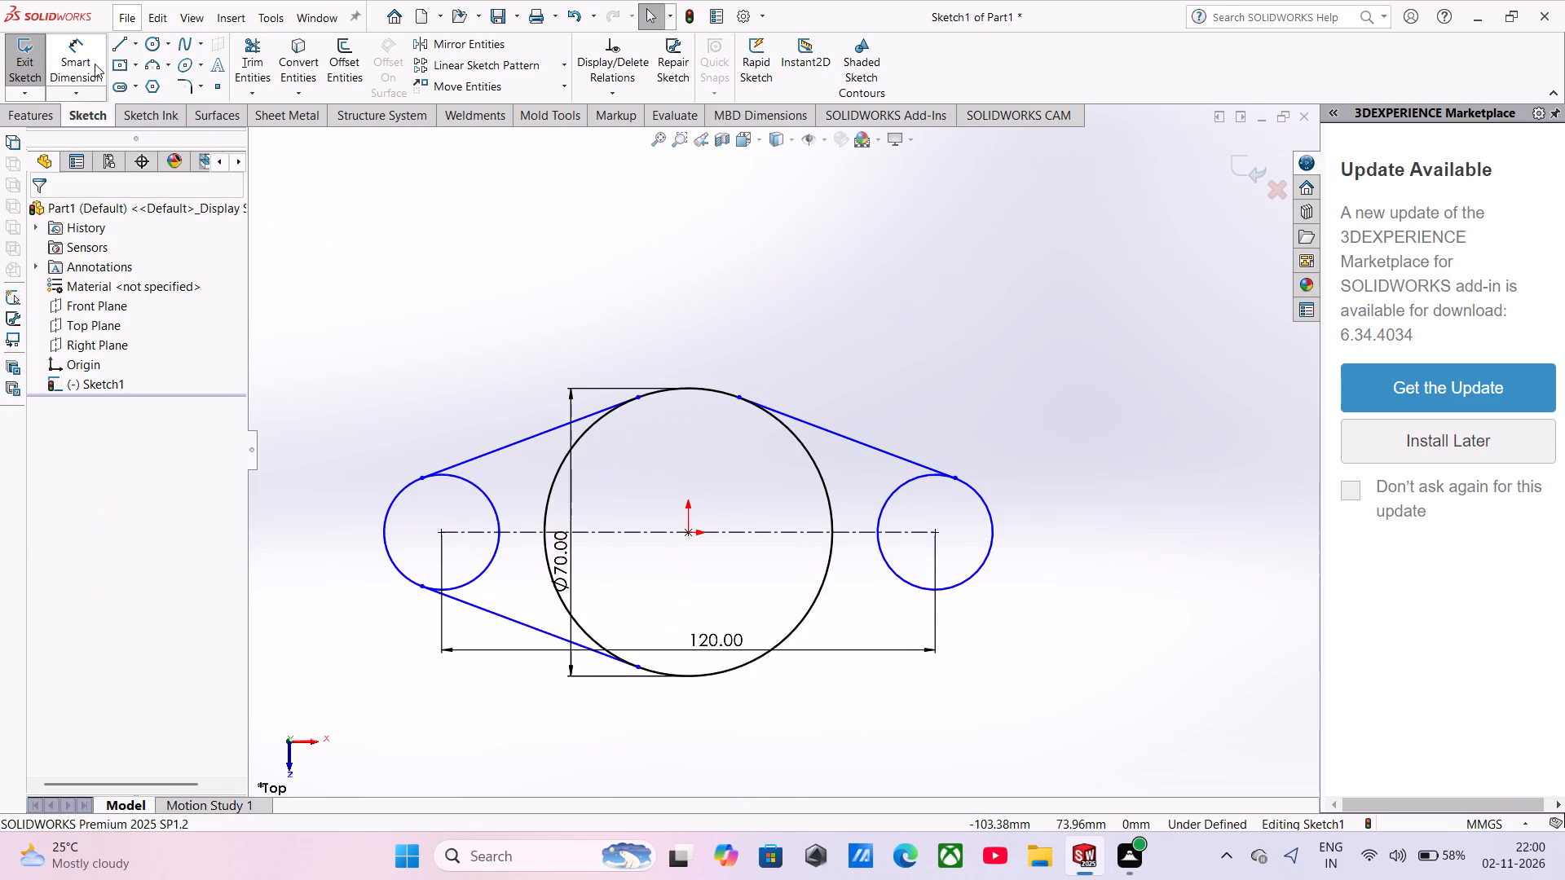
left_click(117, 40)
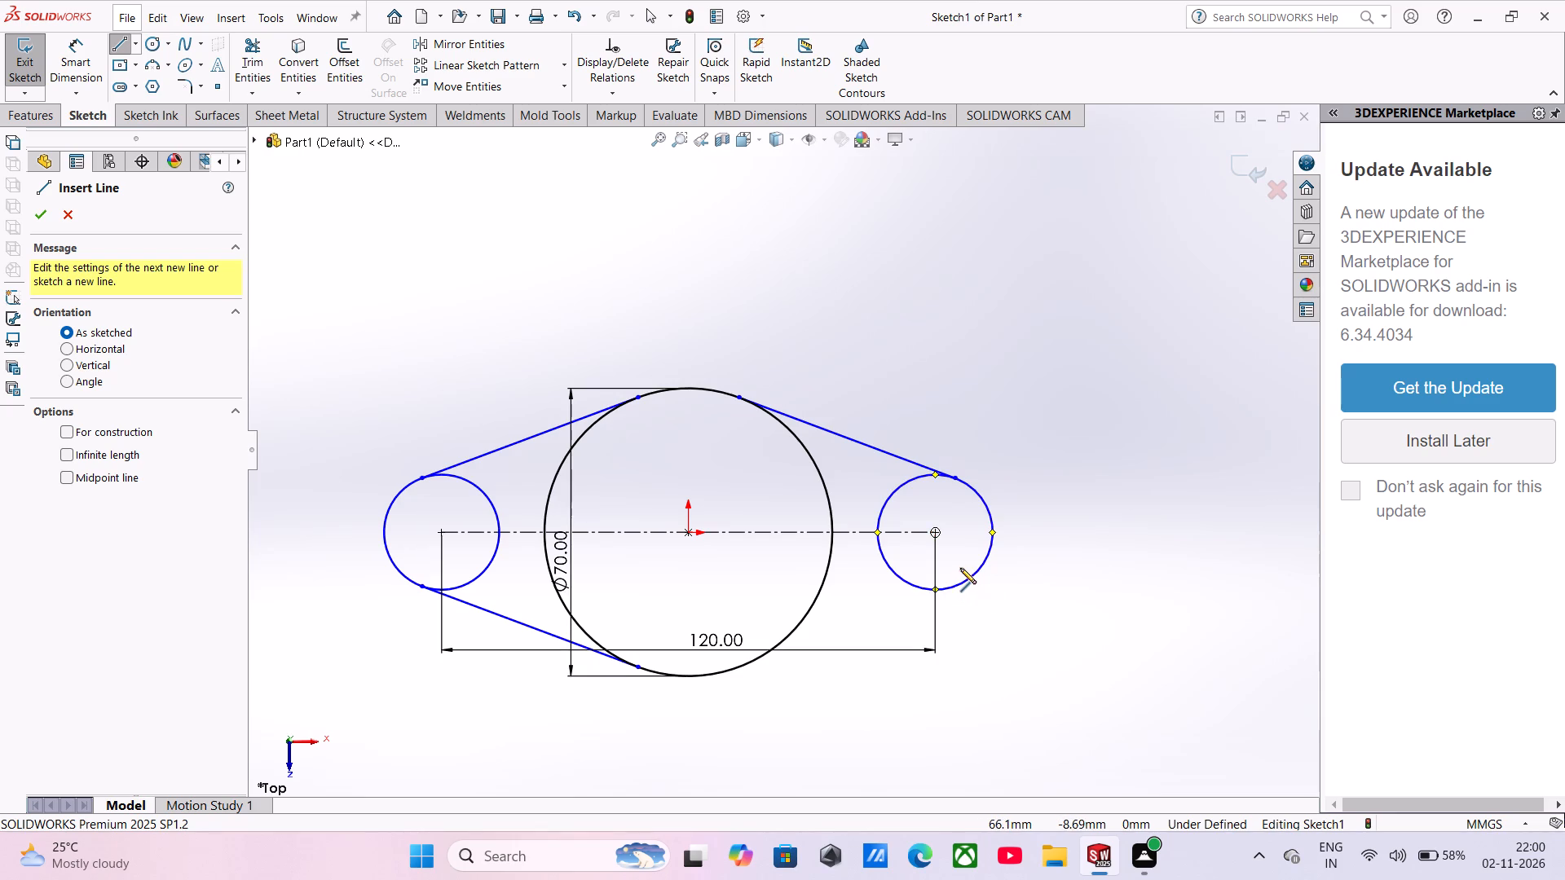
left_click(954, 585)
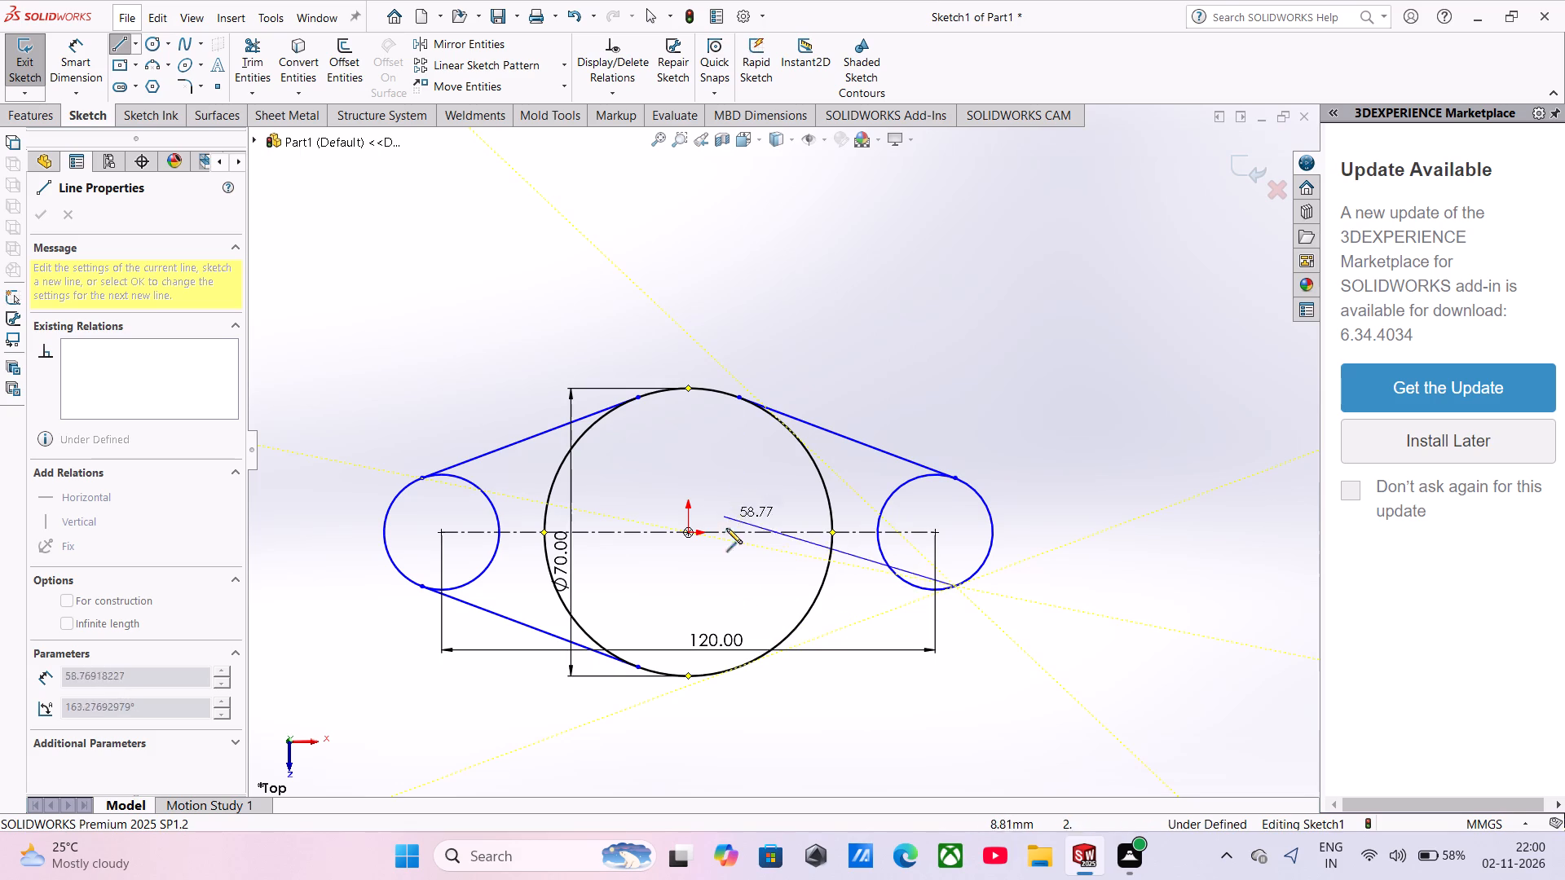
left_click(735, 669)
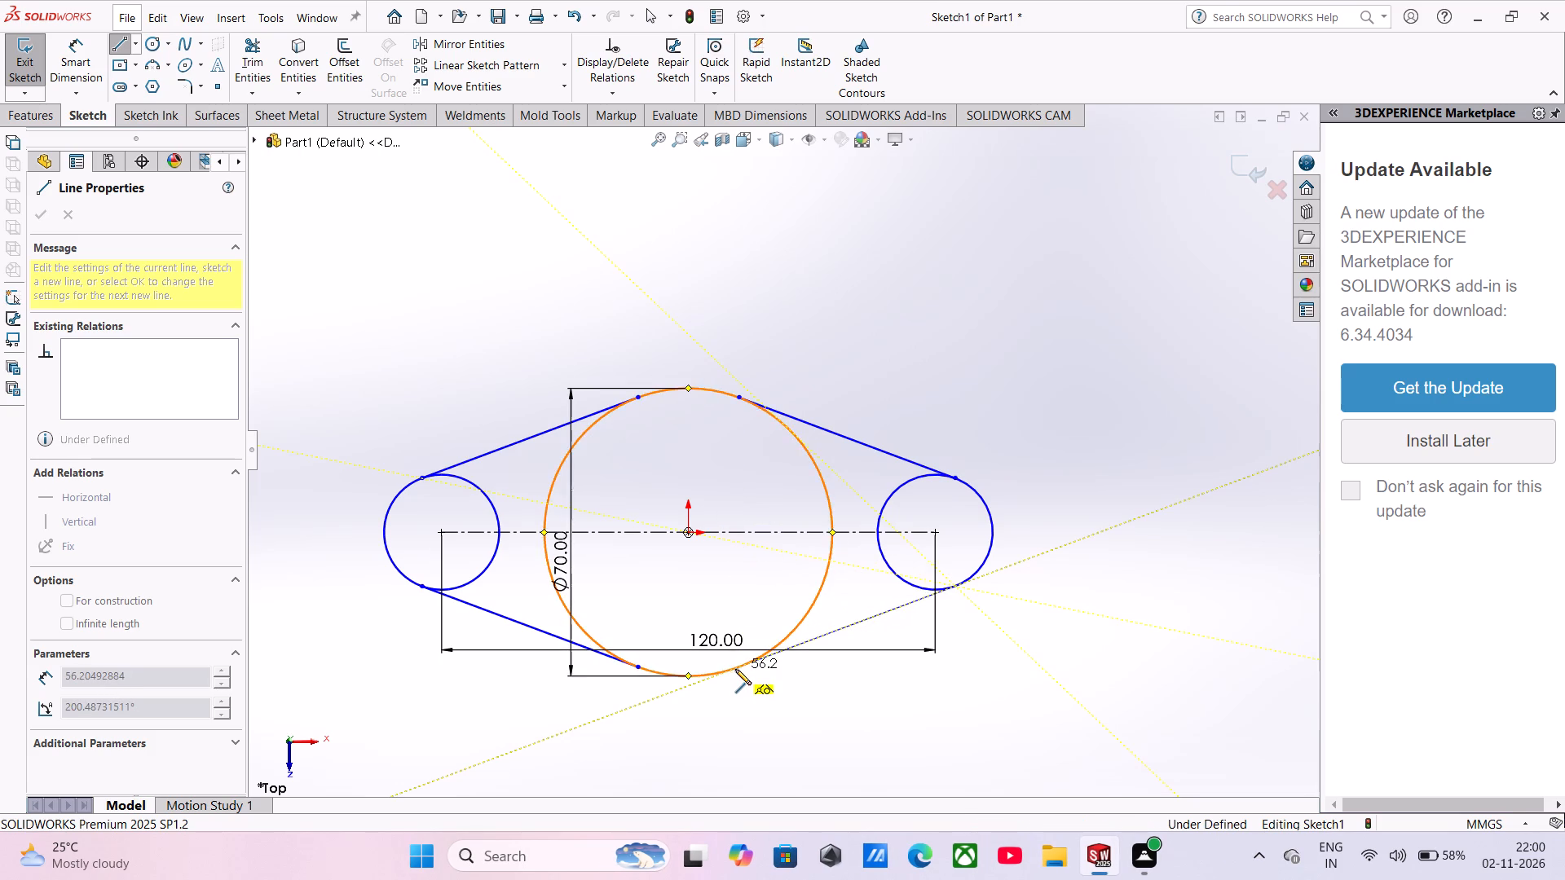
Trim away the inner portions of the central circle and the left small circle lying between the tangent lines.
scroll(738, 669, "up", 2)
left_click(266, 56)
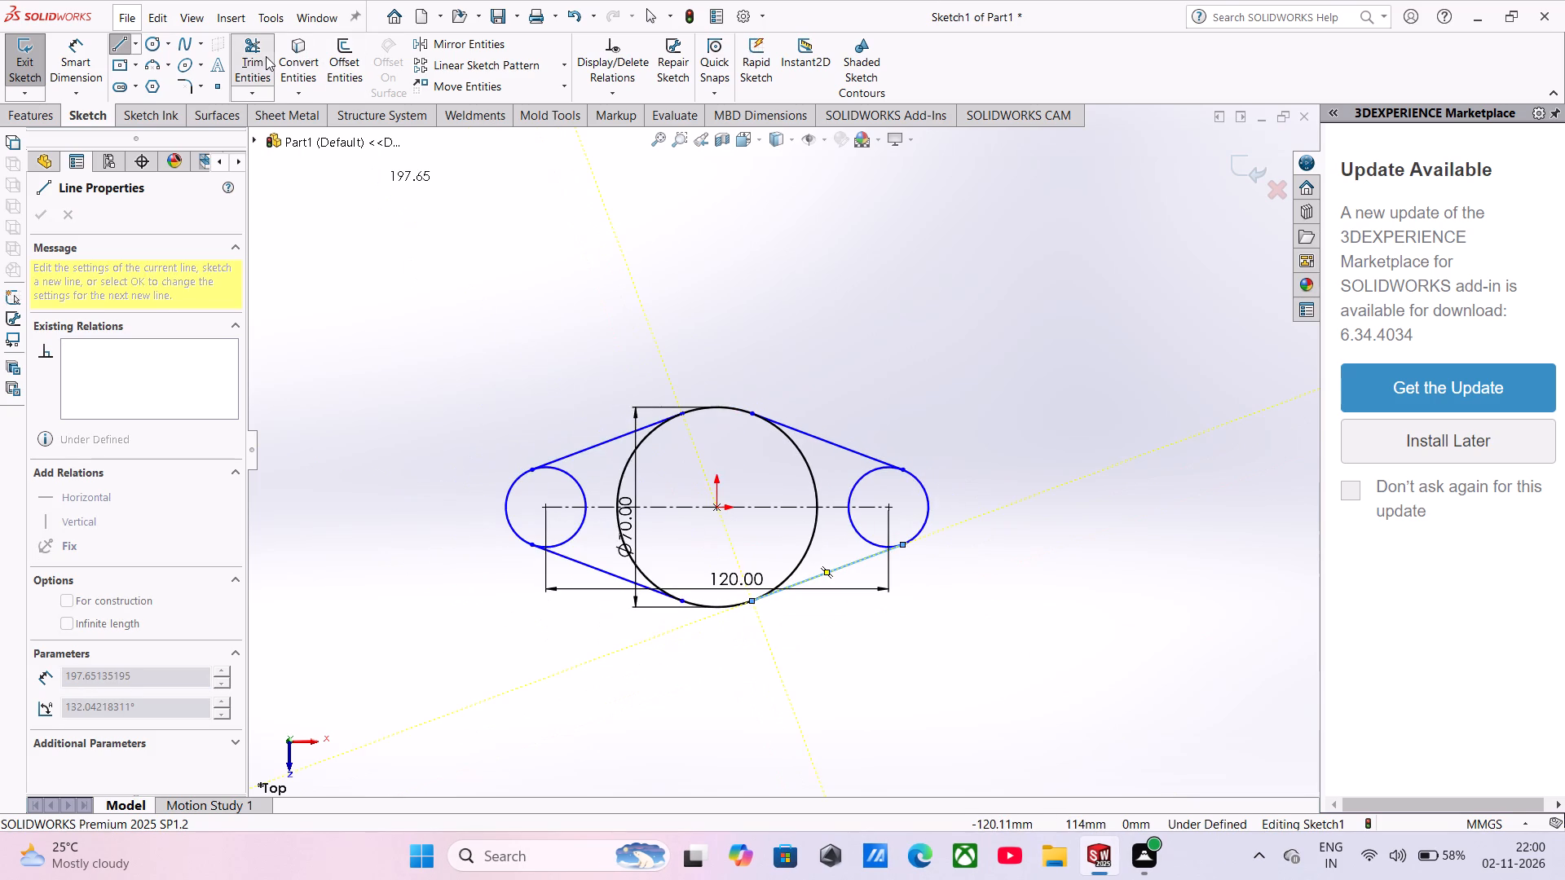
left_click(640, 446)
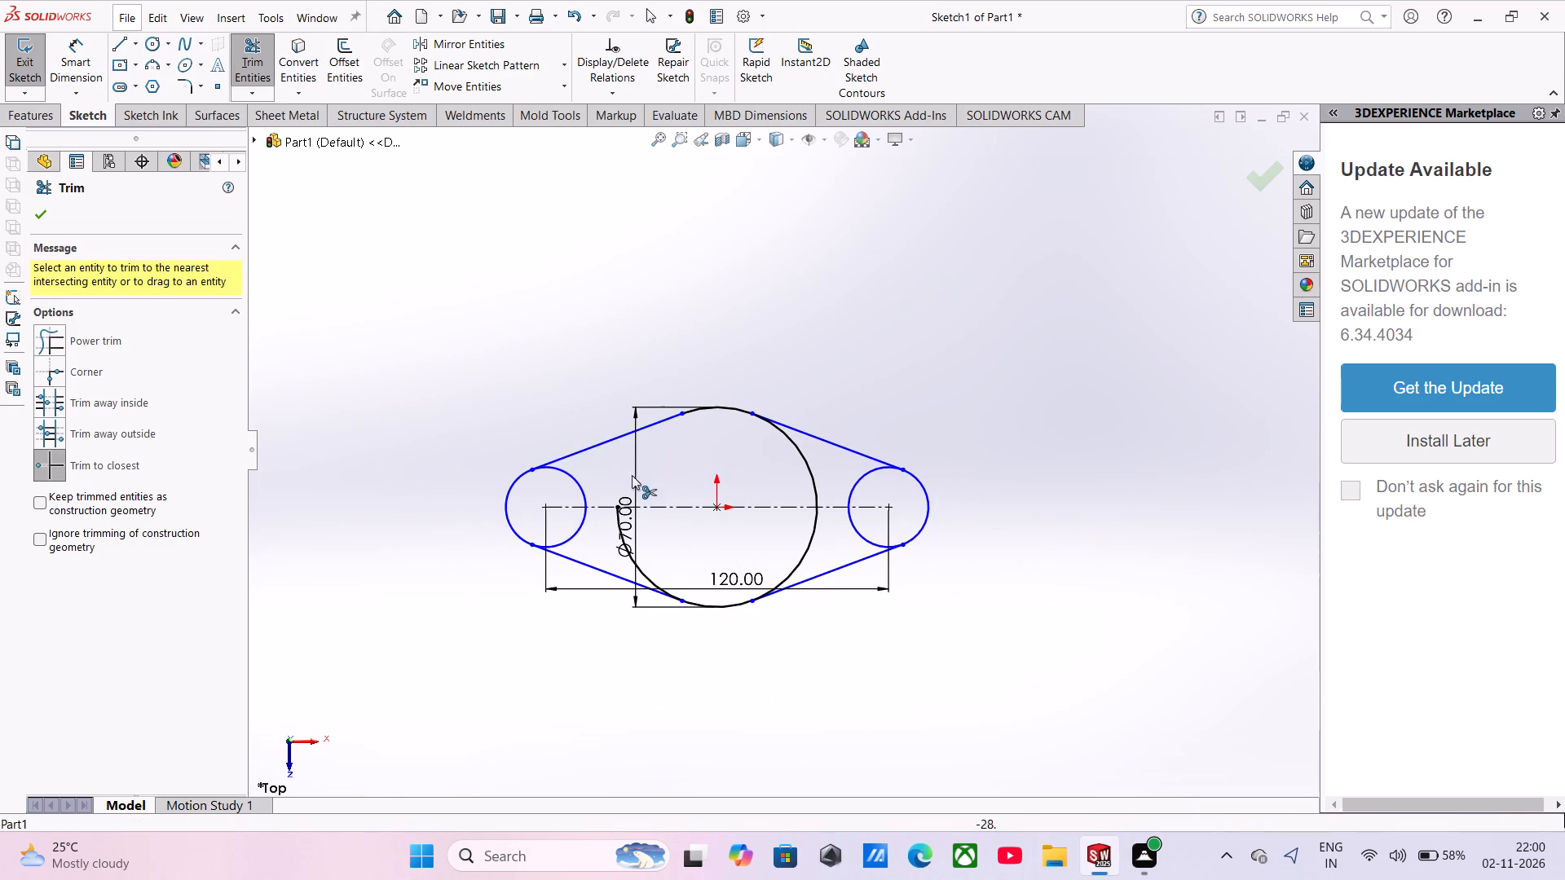
left_click(619, 526)
left_click(578, 532)
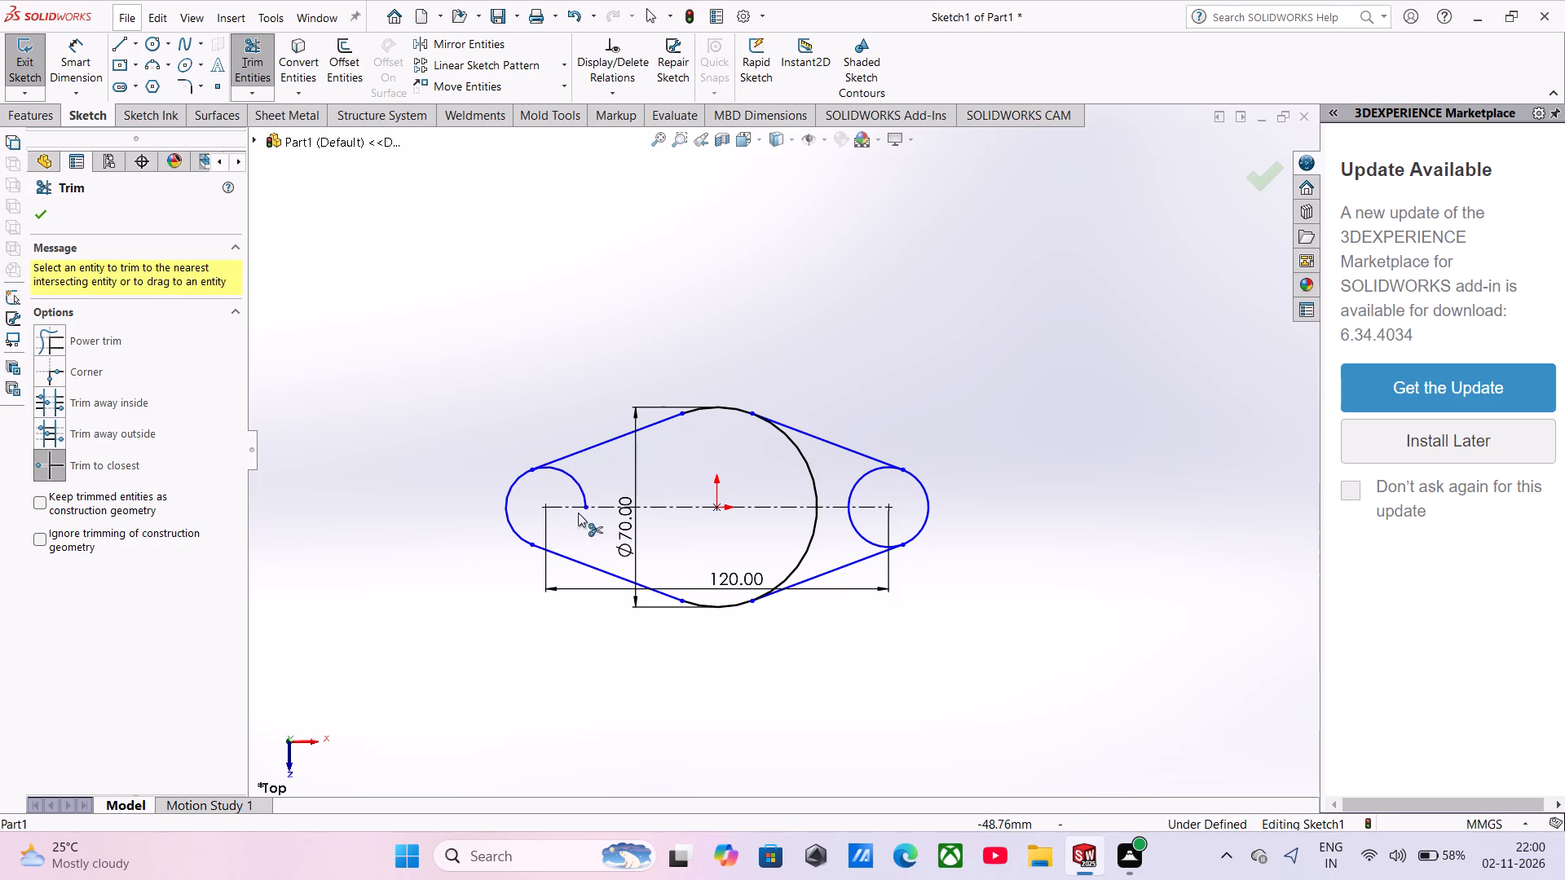
left_click(583, 494)
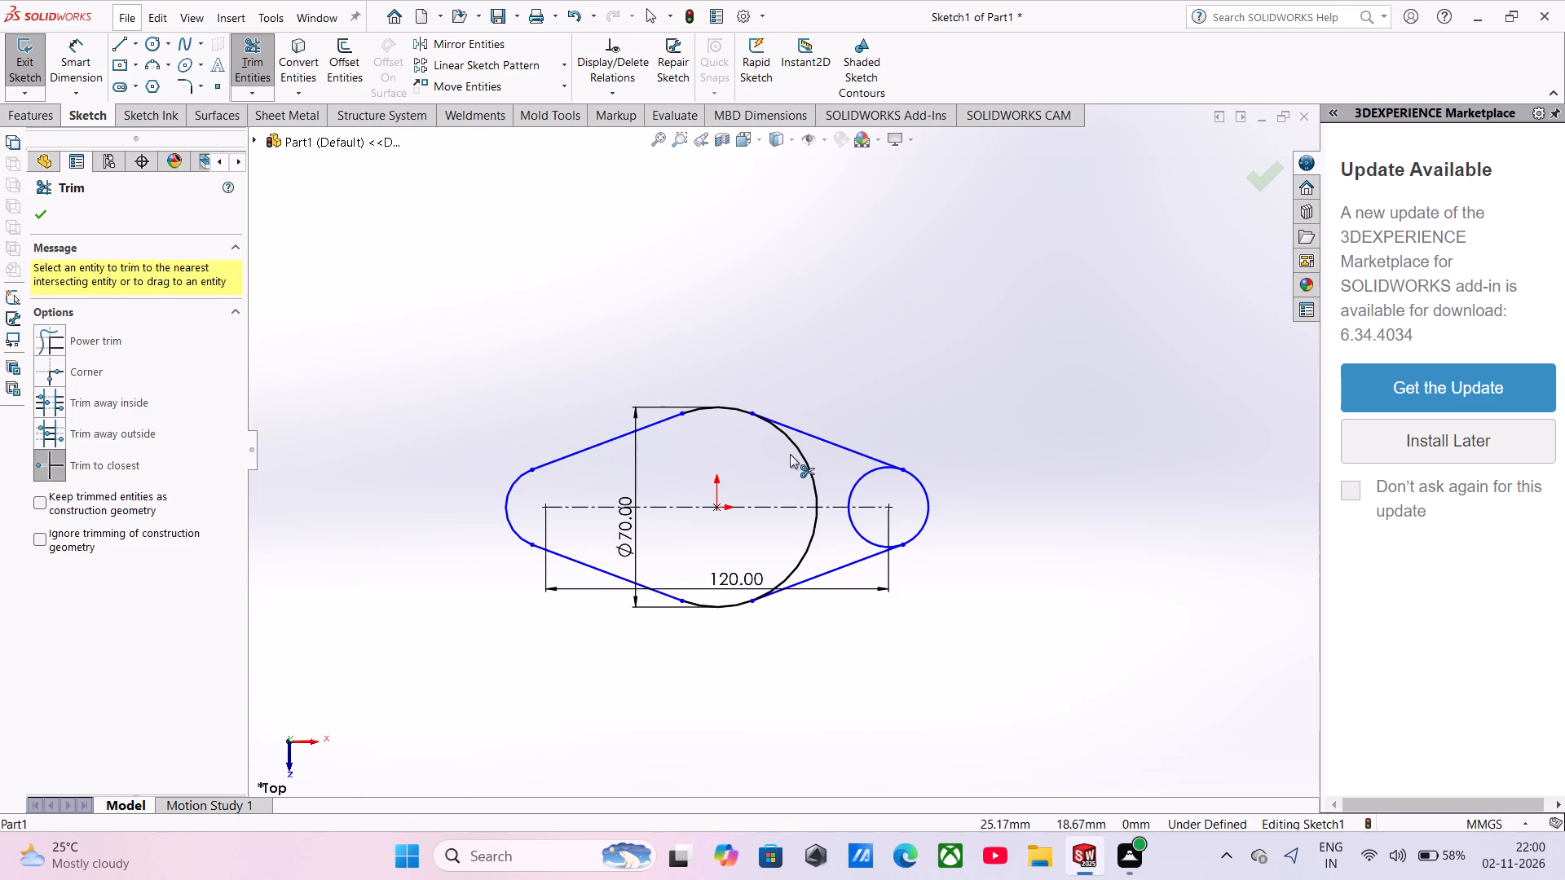
left_click(798, 450)
left_click(815, 529)
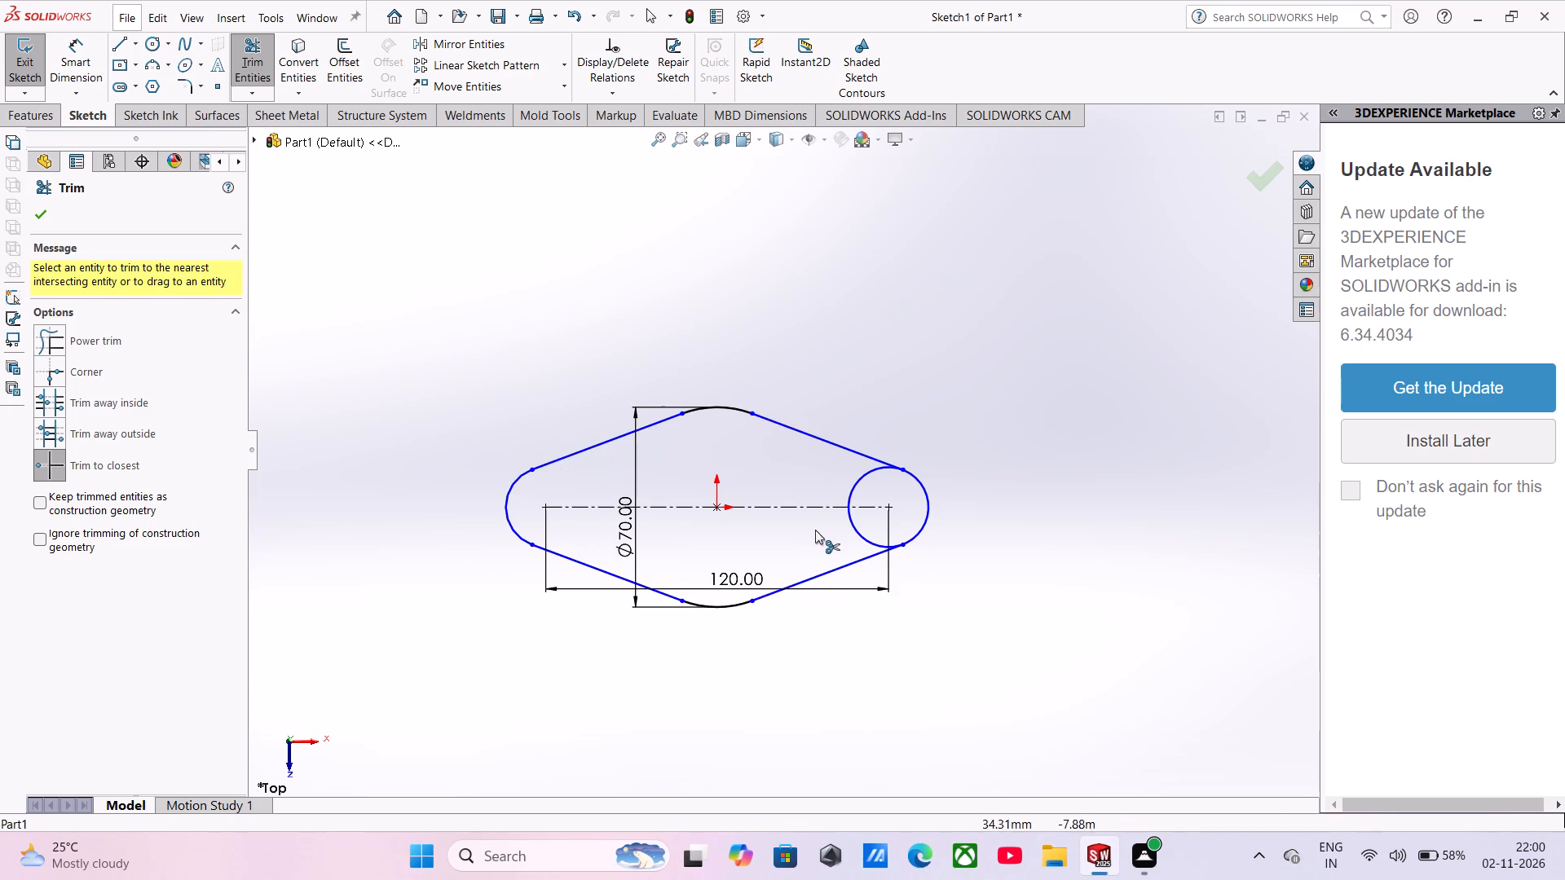
left_click(46, 214)
Add tangent relations between the upper central arc and the upper-left and upper-right lines.
scroll(760, 460, "down", 3)
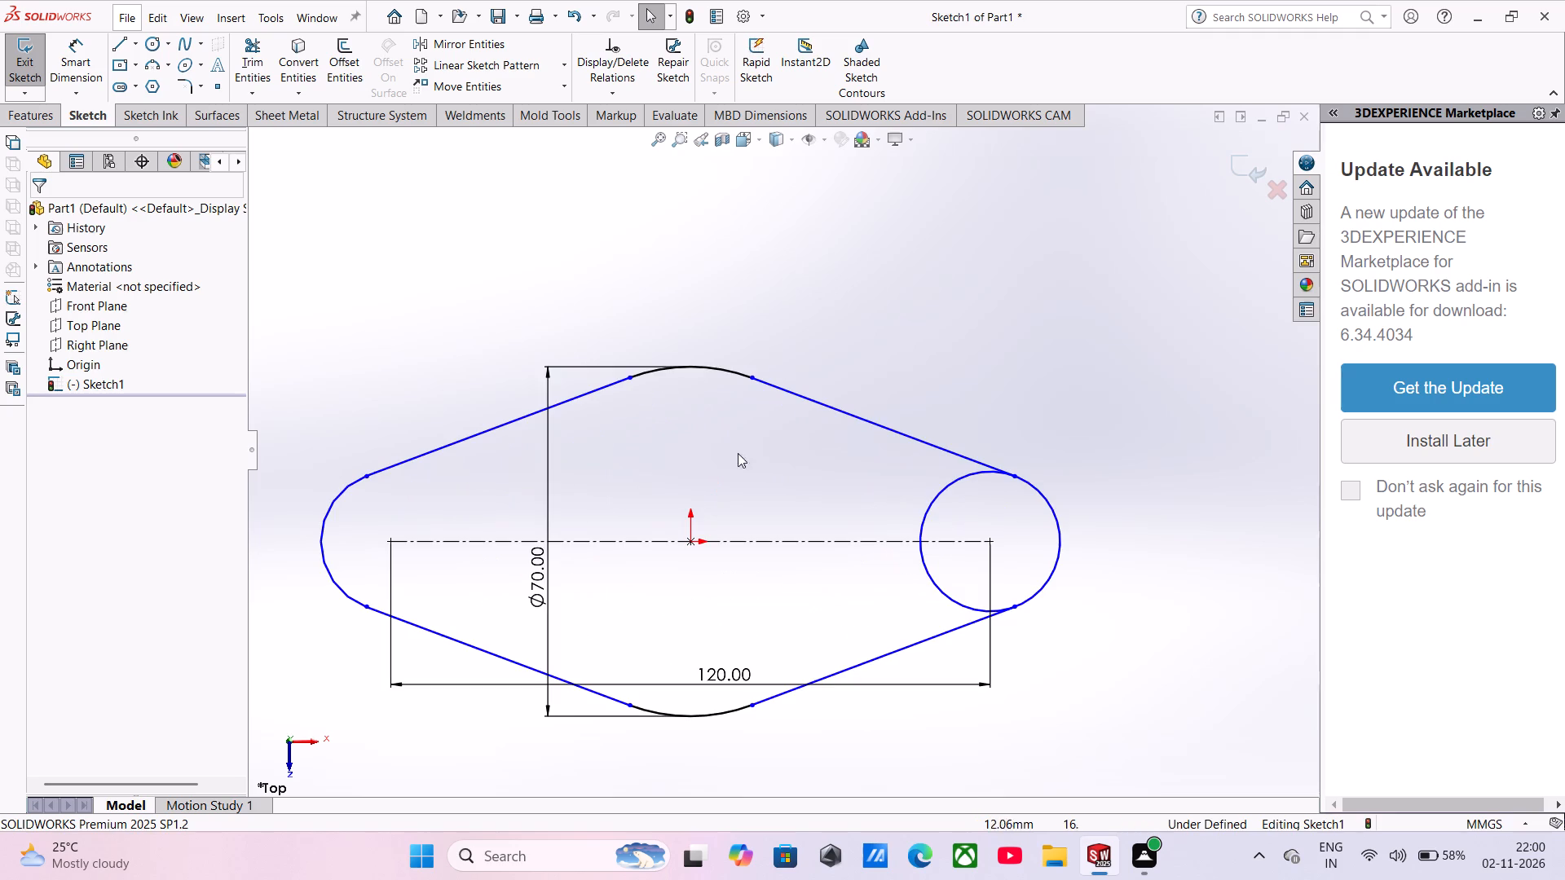
left_click(589, 390)
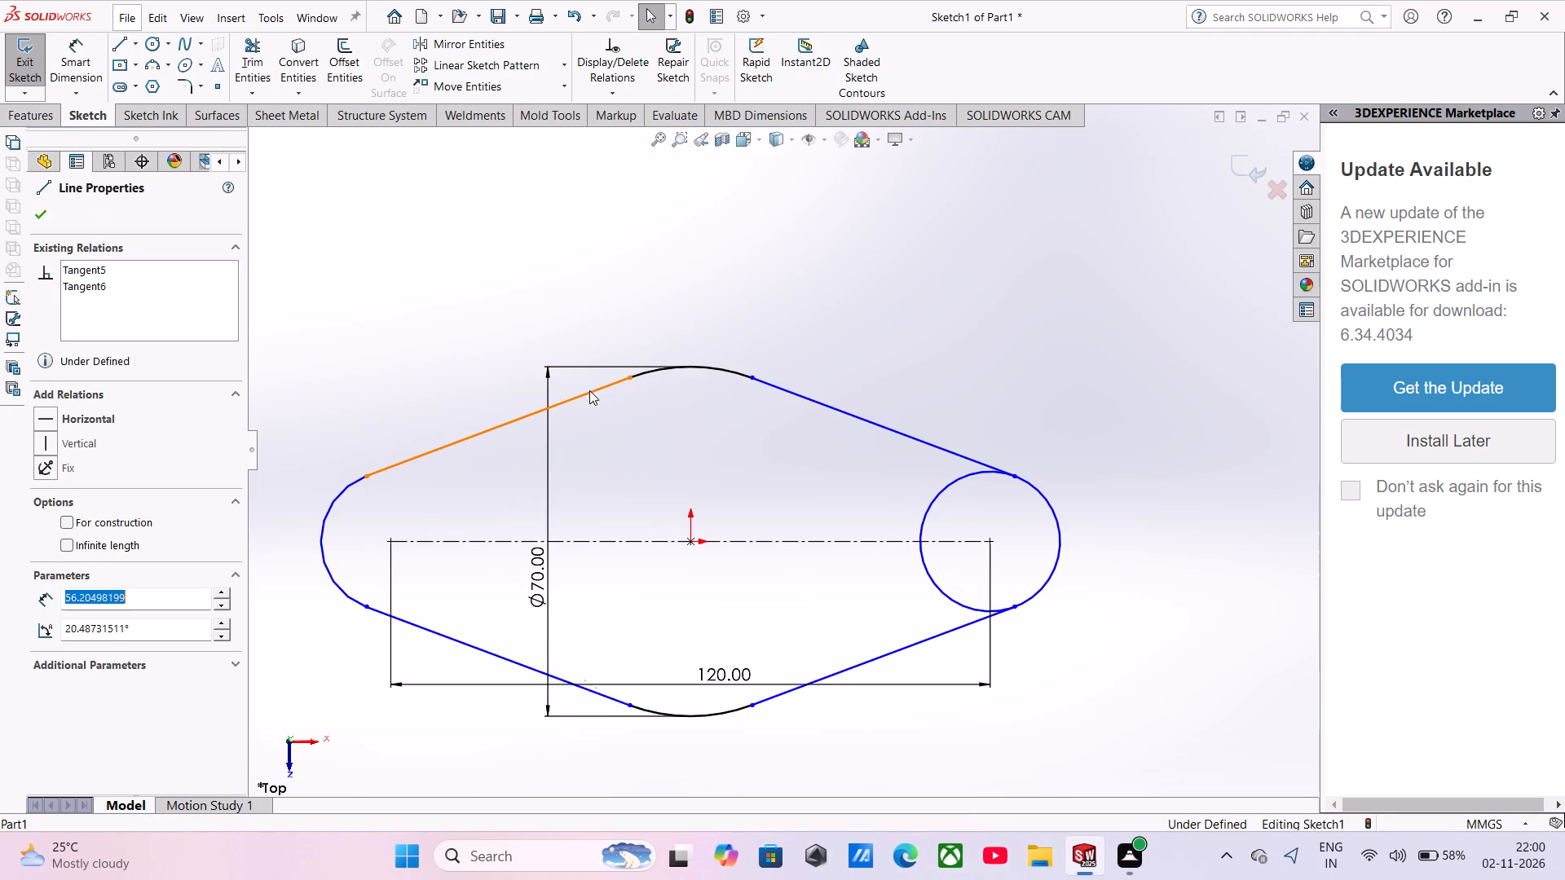
left_click(662, 371, "ctrl")
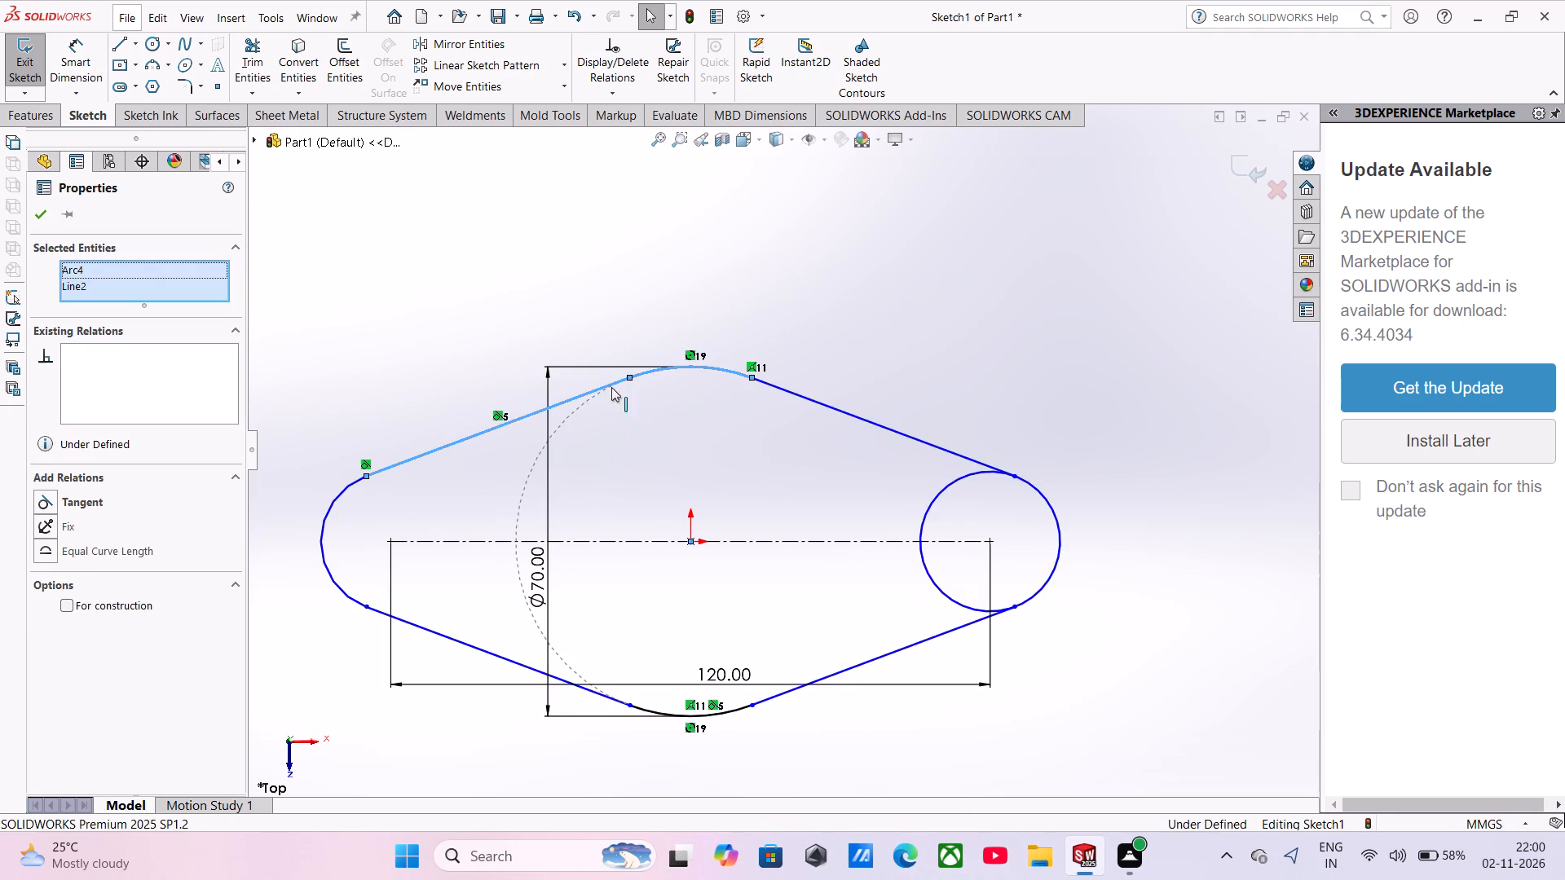
left_click(83, 500, "ctrl")
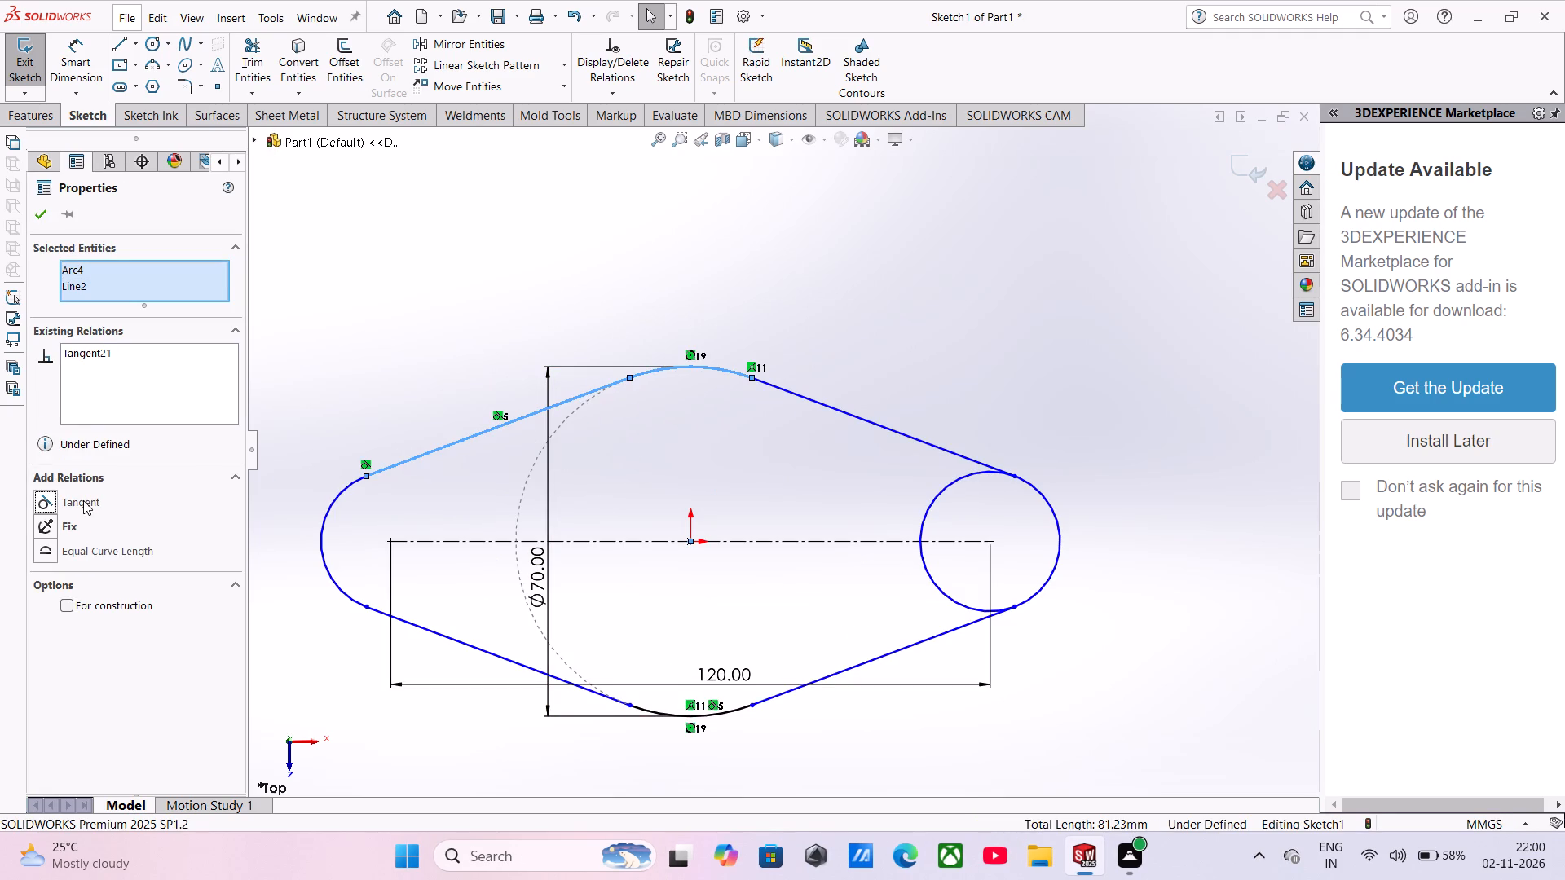
left_click(41, 212)
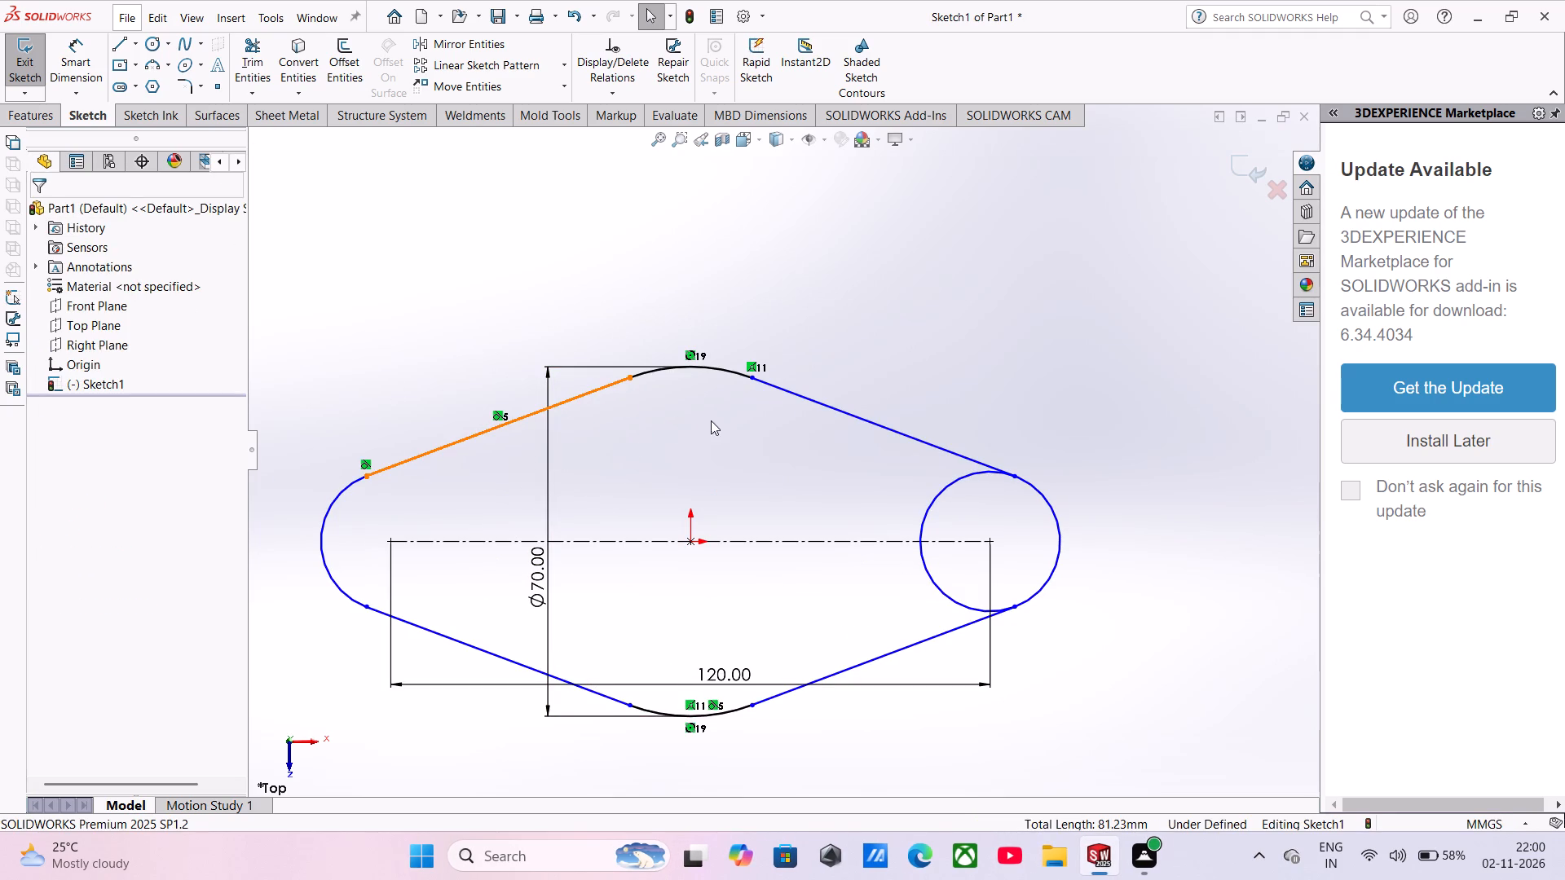
left_click(788, 389, "ctrl")
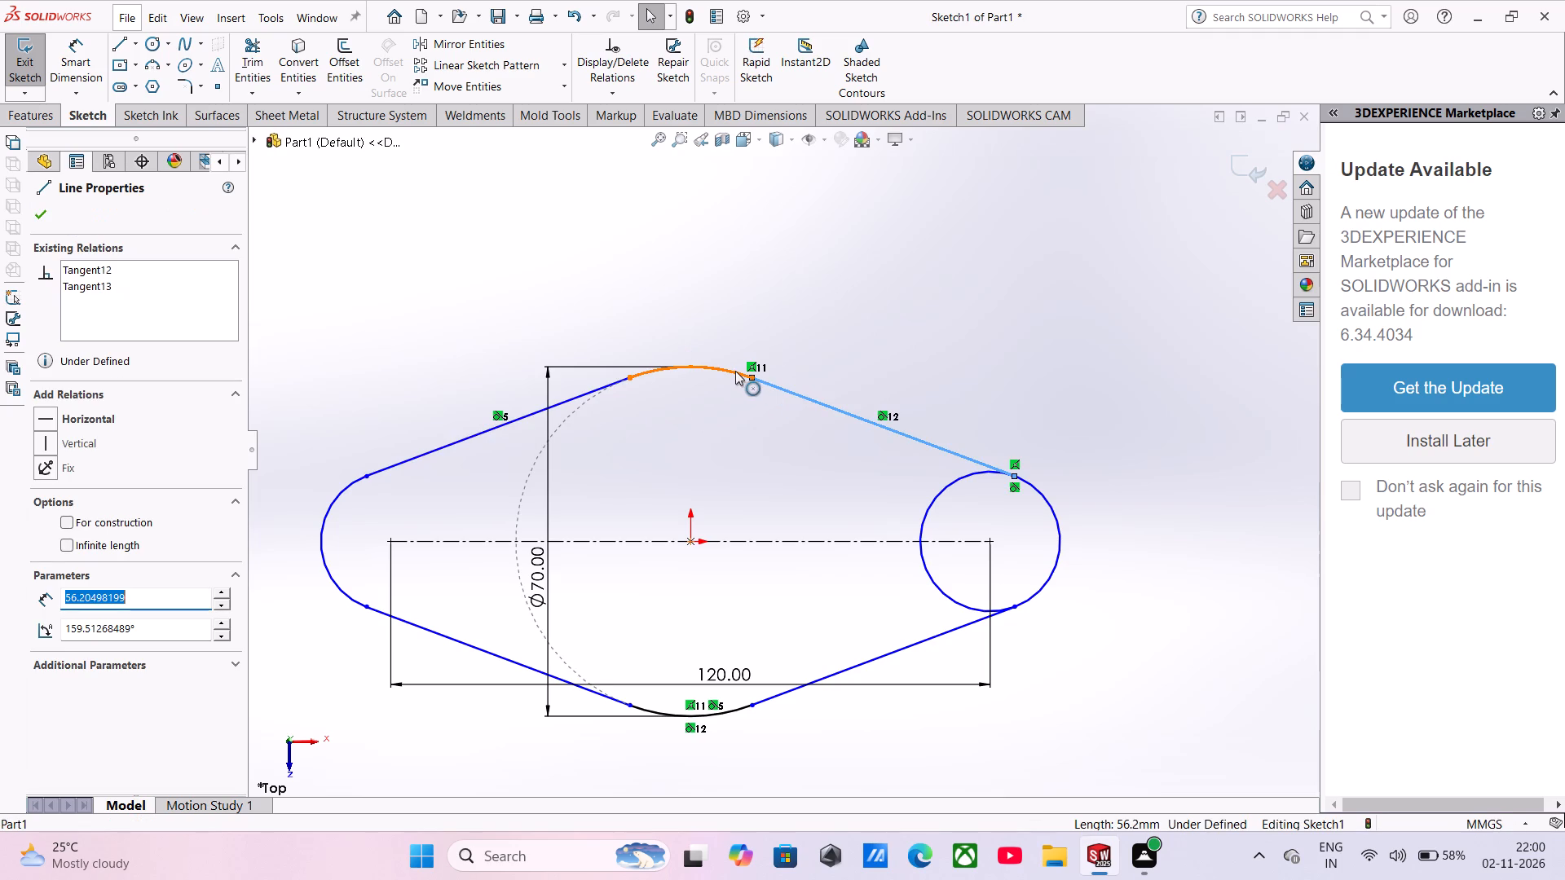
left_click(735, 369, "ctrl")
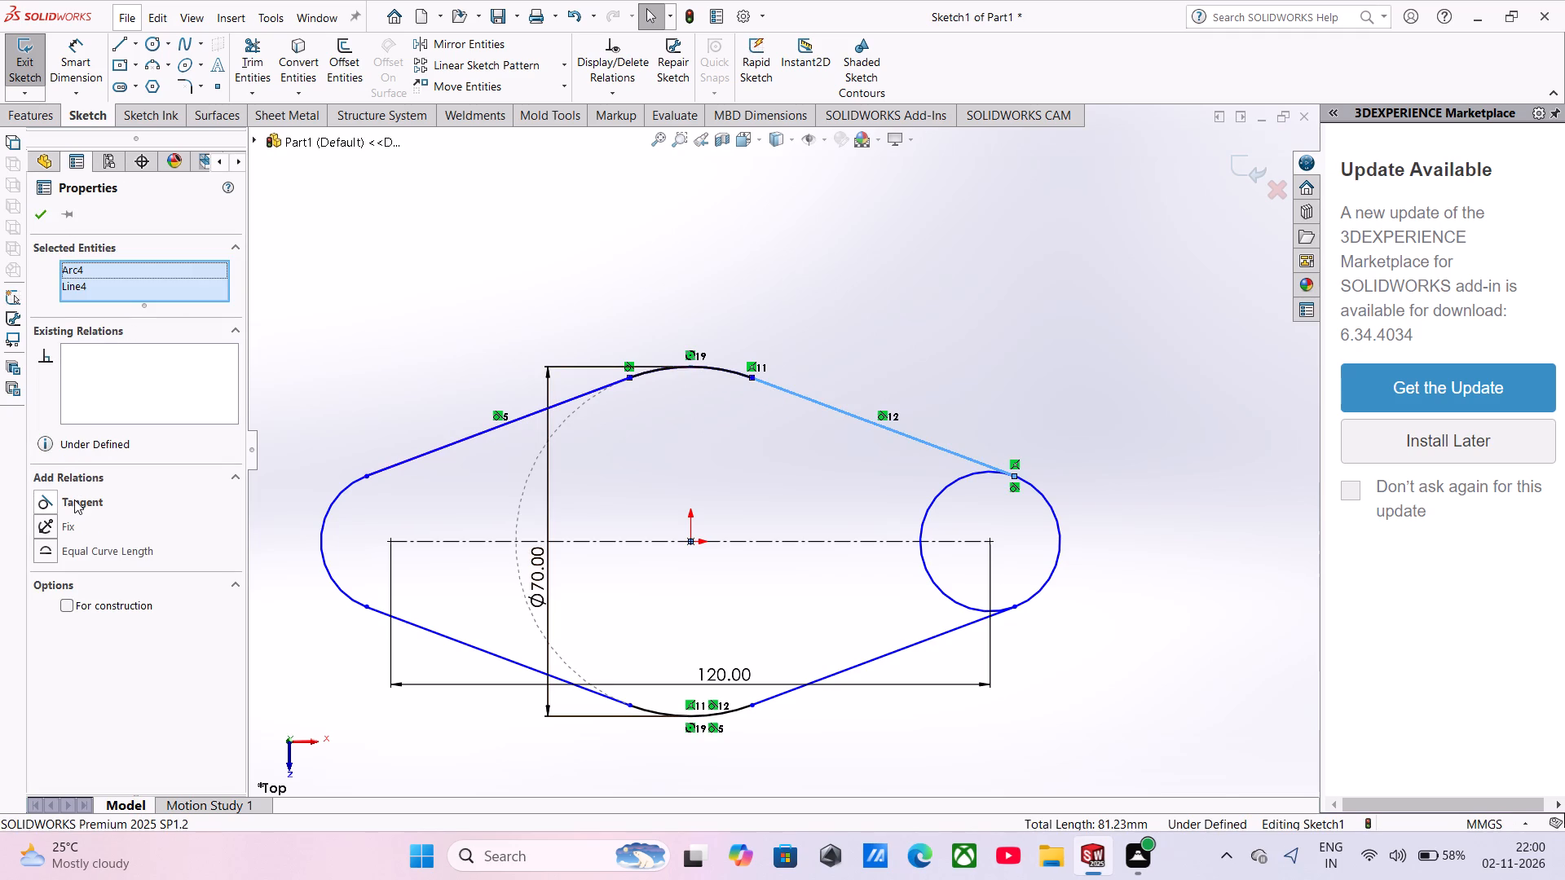
left_click(74, 499, "ctrl")
left_click(33, 209)
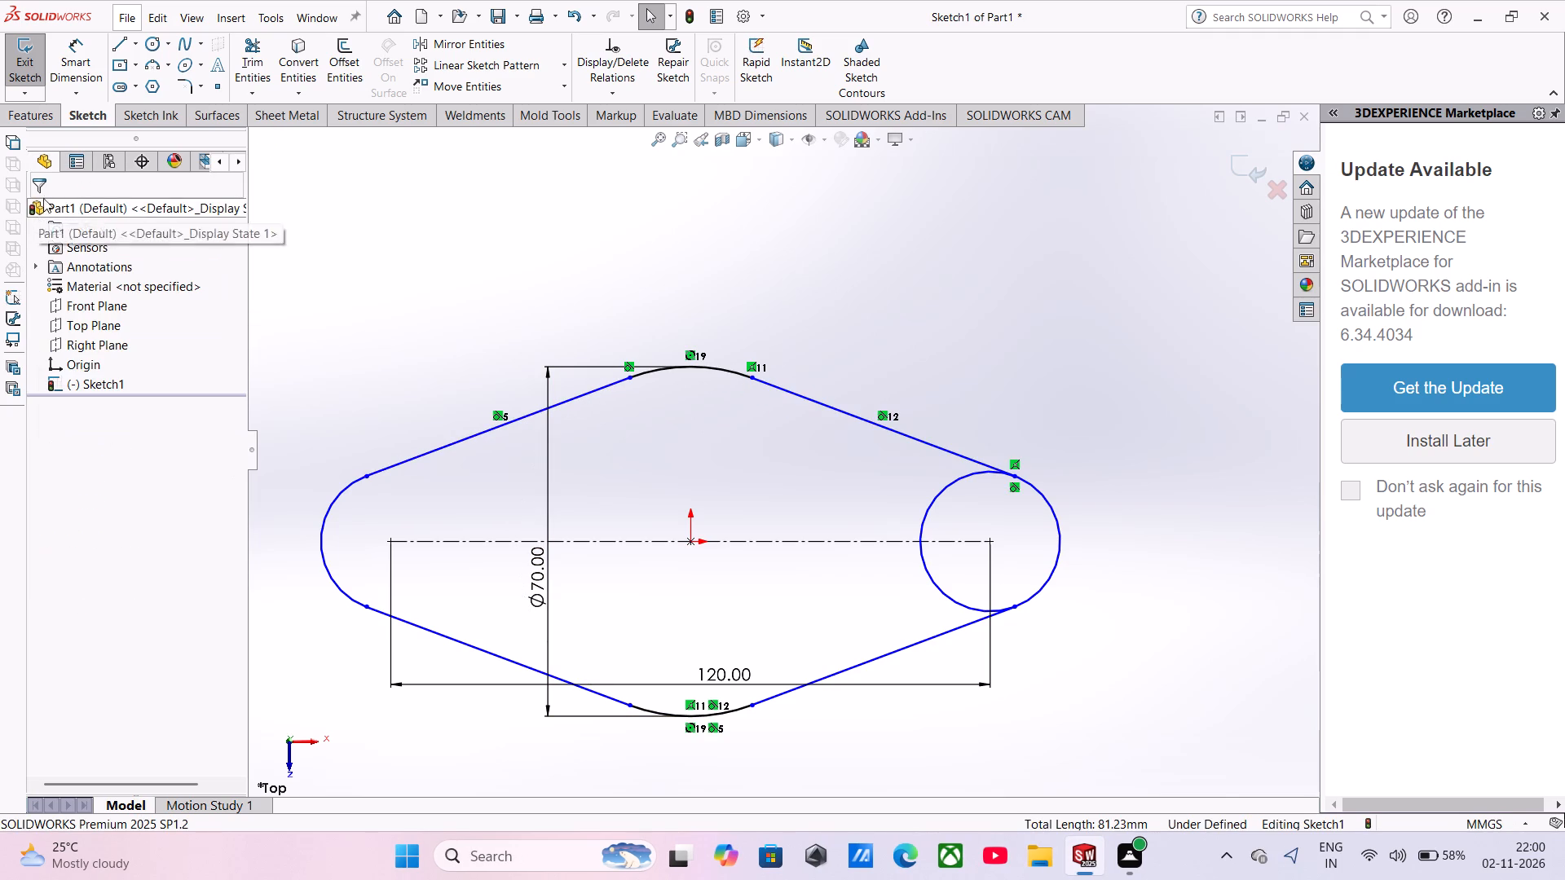
Trim away the inner portion of the right small circle, keeping only its outer end arc.
left_click(237, 59)
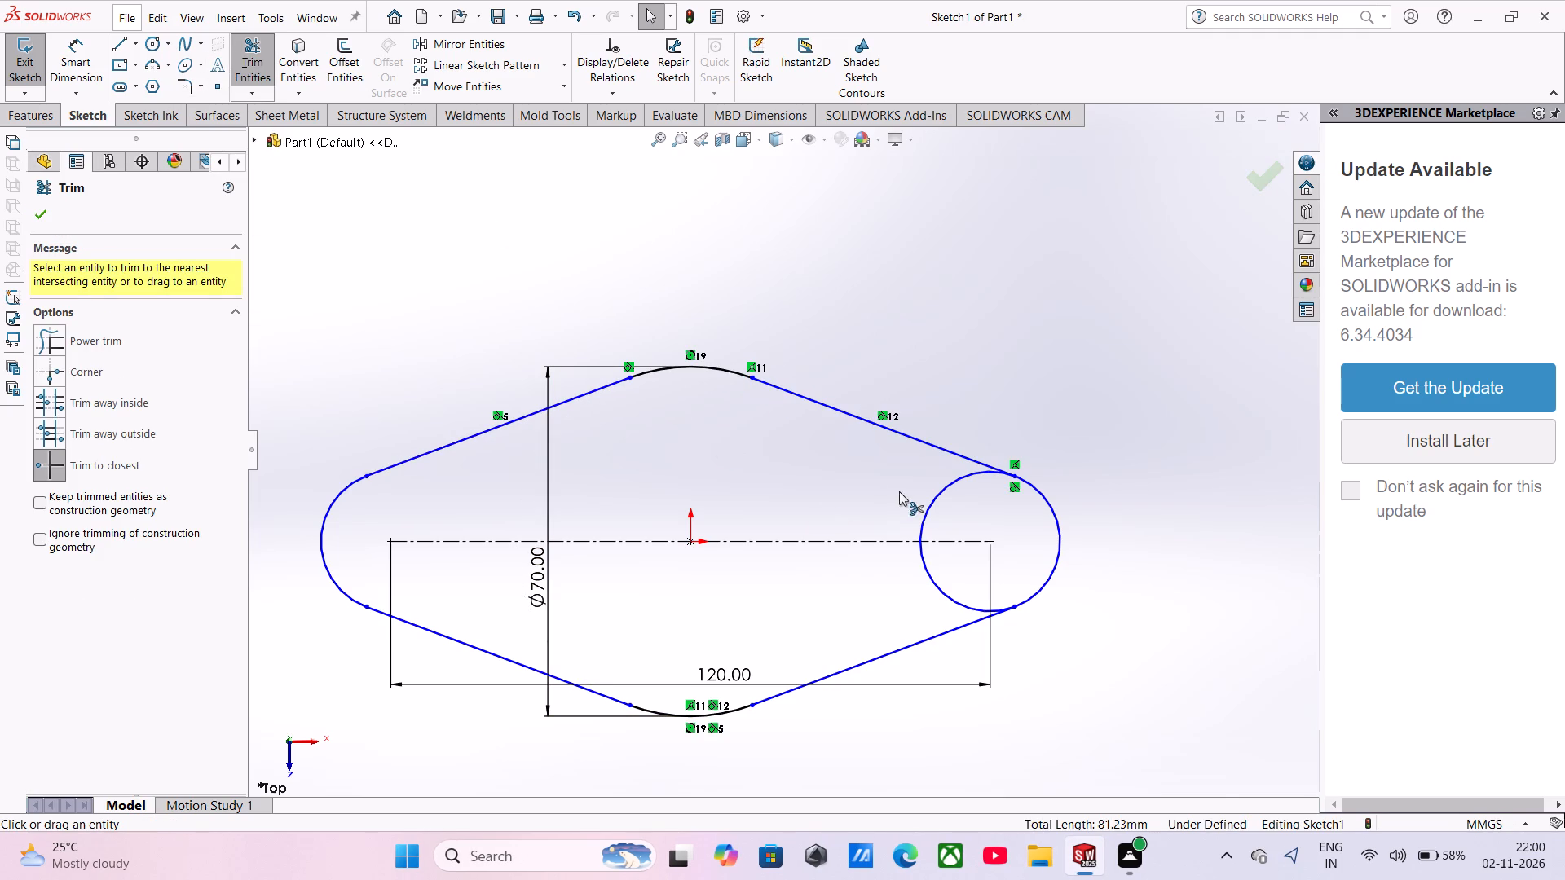
left_click(956, 482)
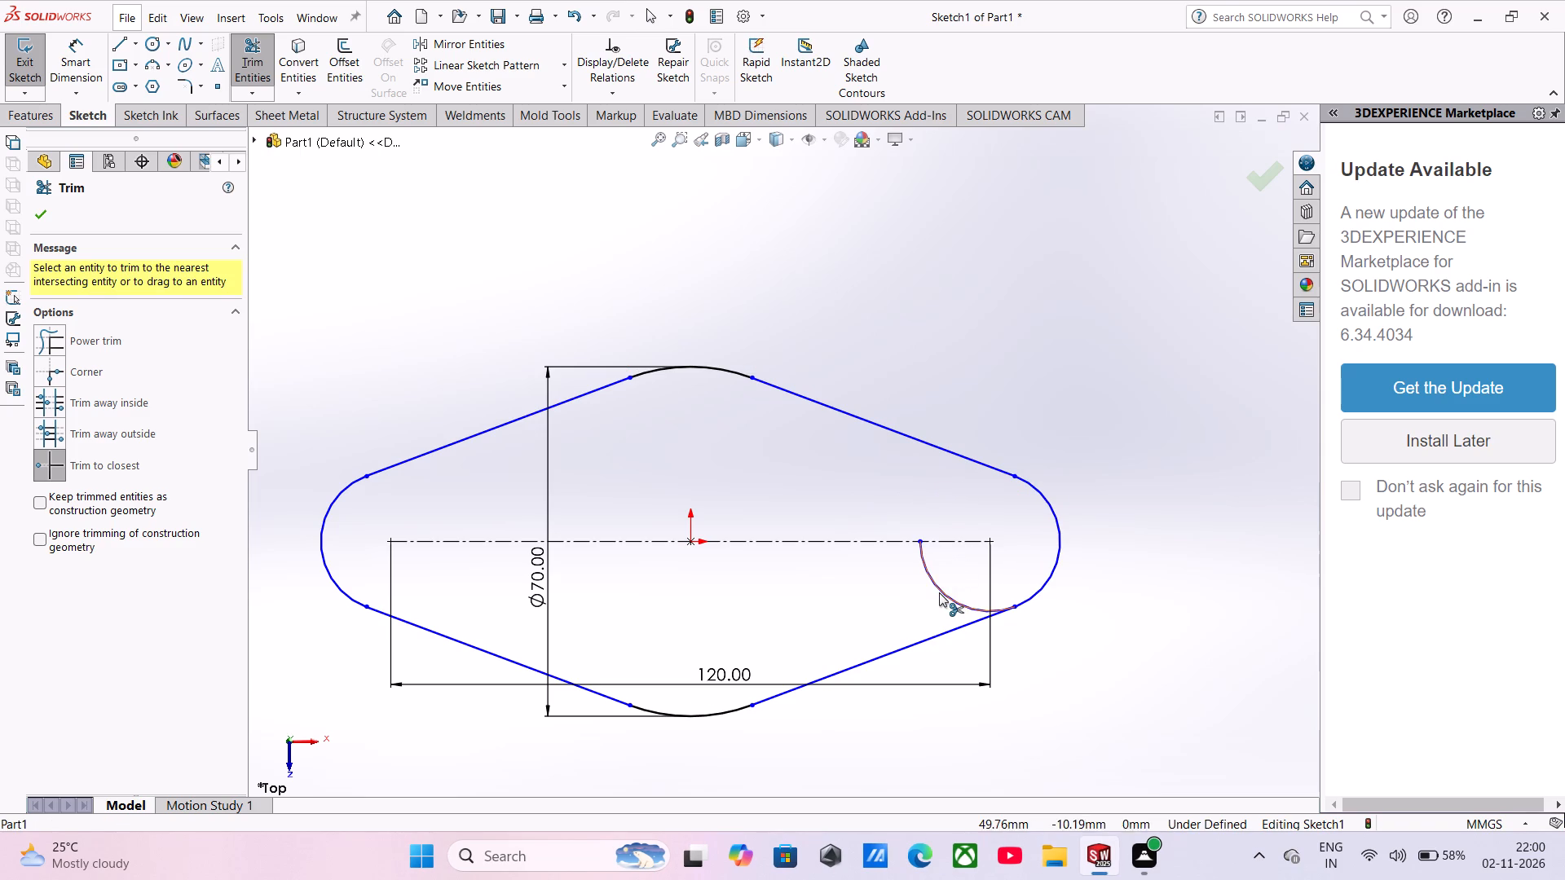
left_click(939, 592)
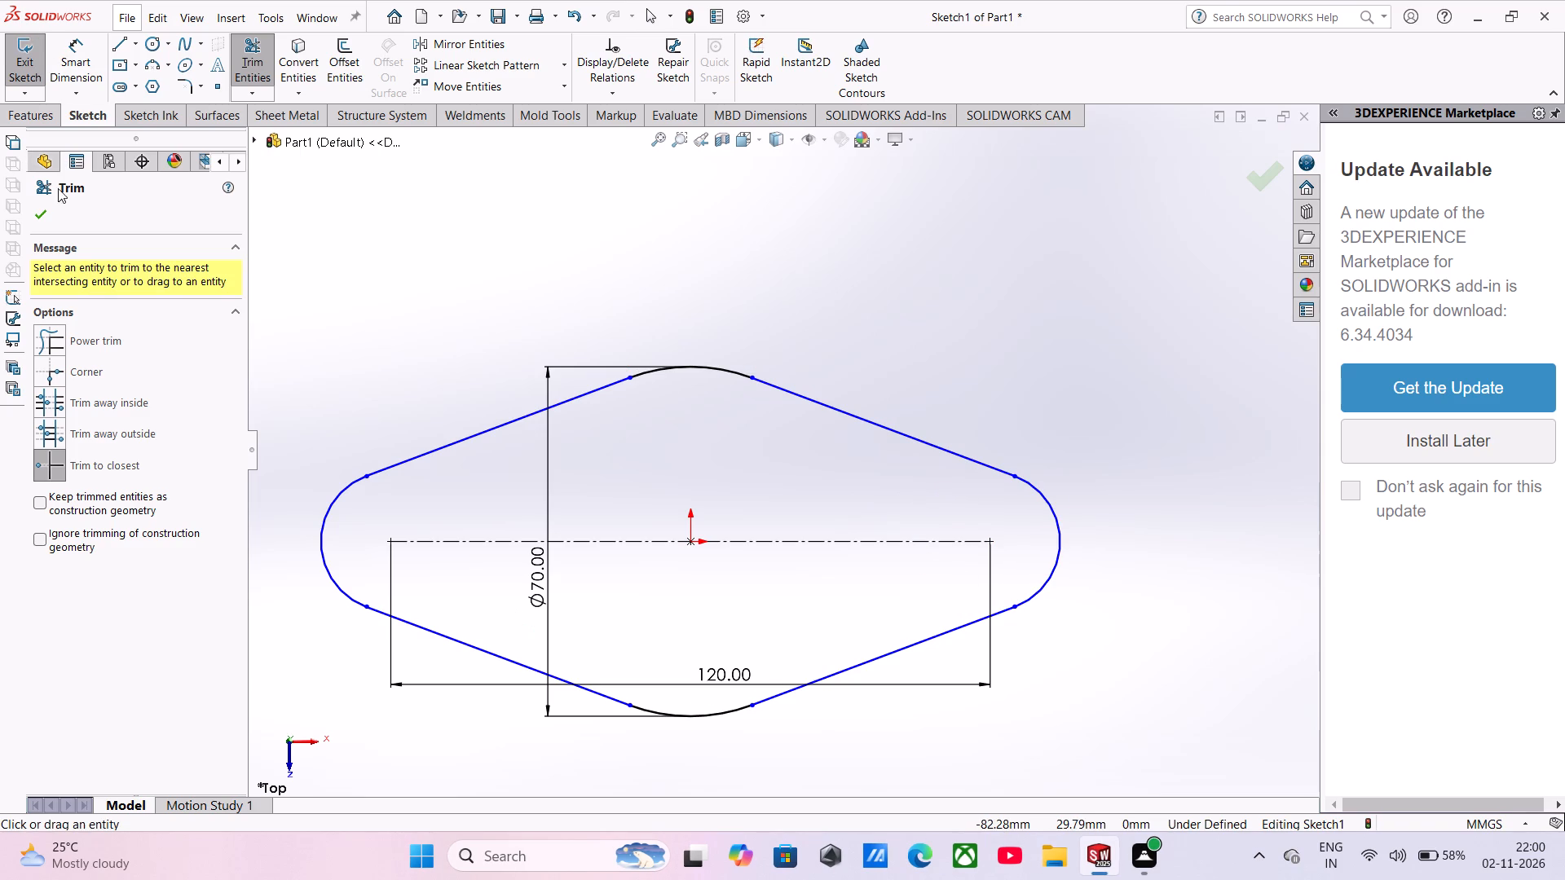
left_click(39, 210)
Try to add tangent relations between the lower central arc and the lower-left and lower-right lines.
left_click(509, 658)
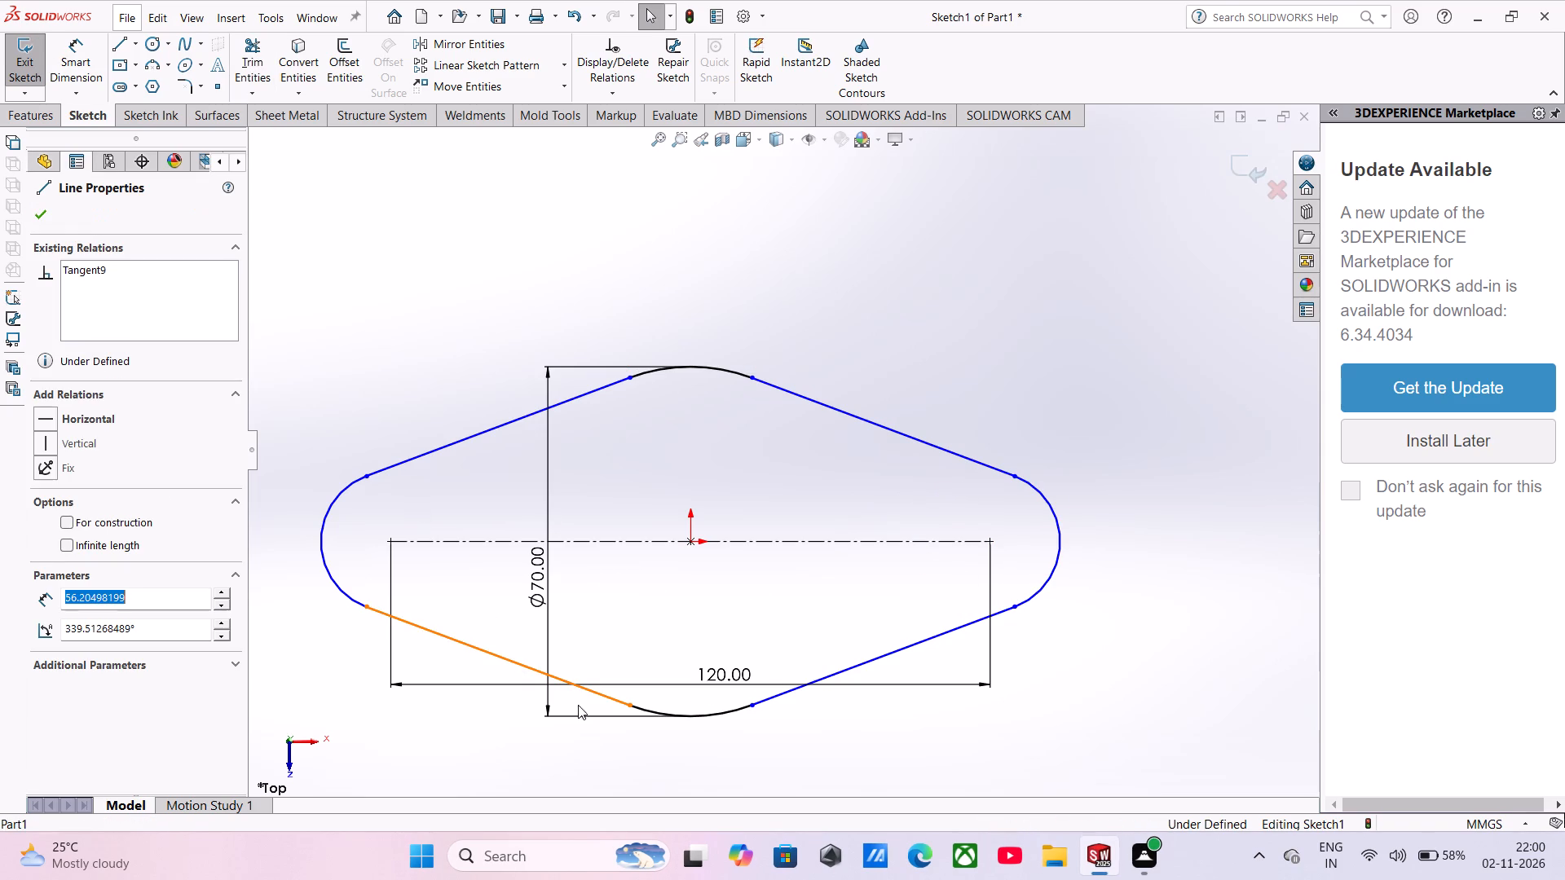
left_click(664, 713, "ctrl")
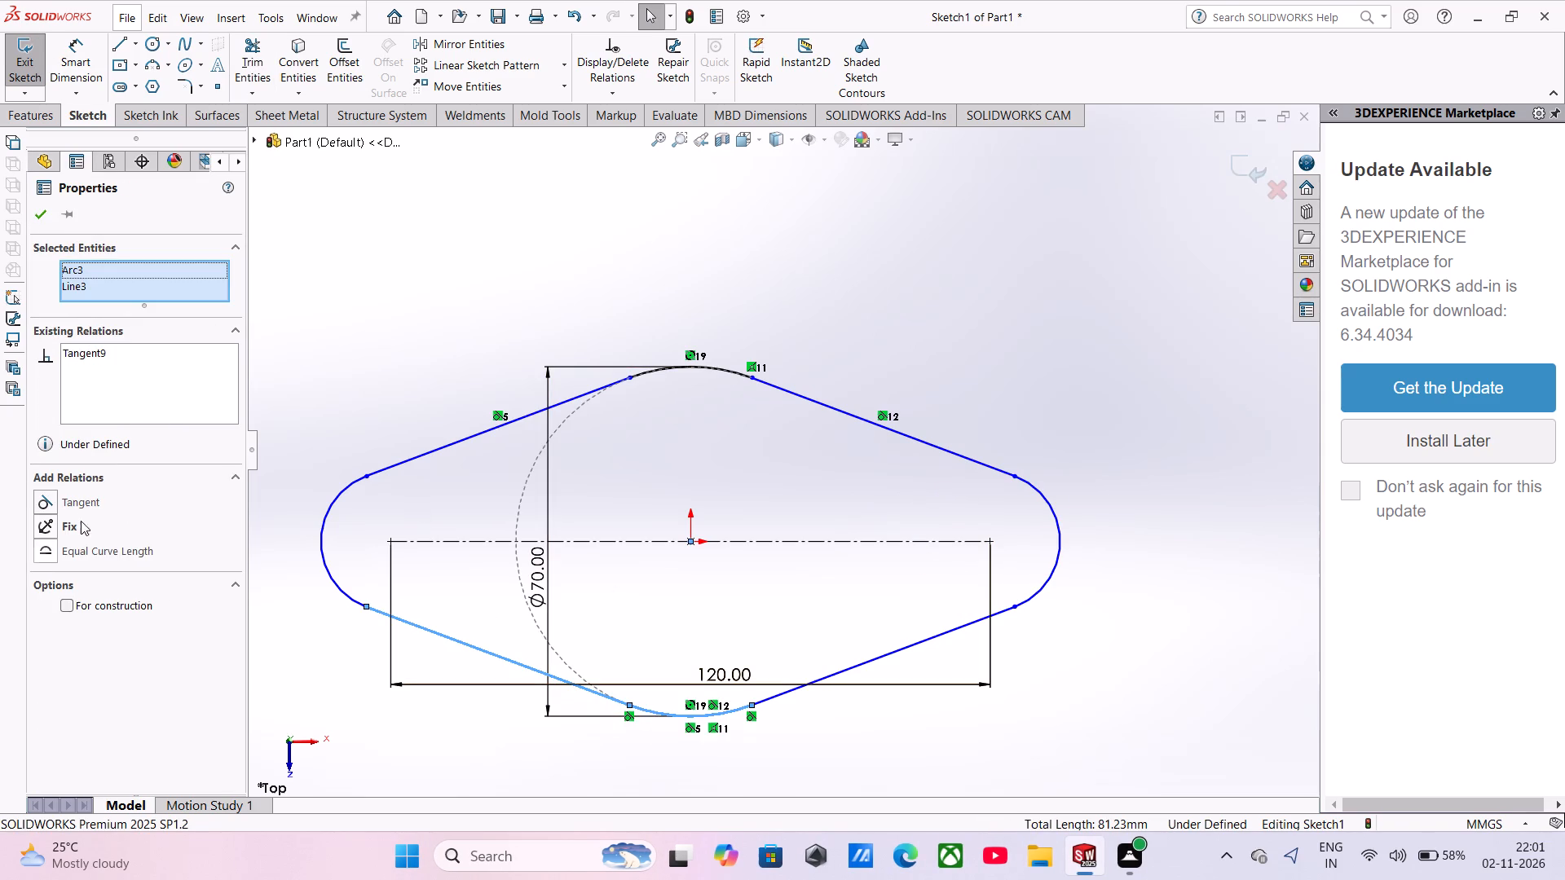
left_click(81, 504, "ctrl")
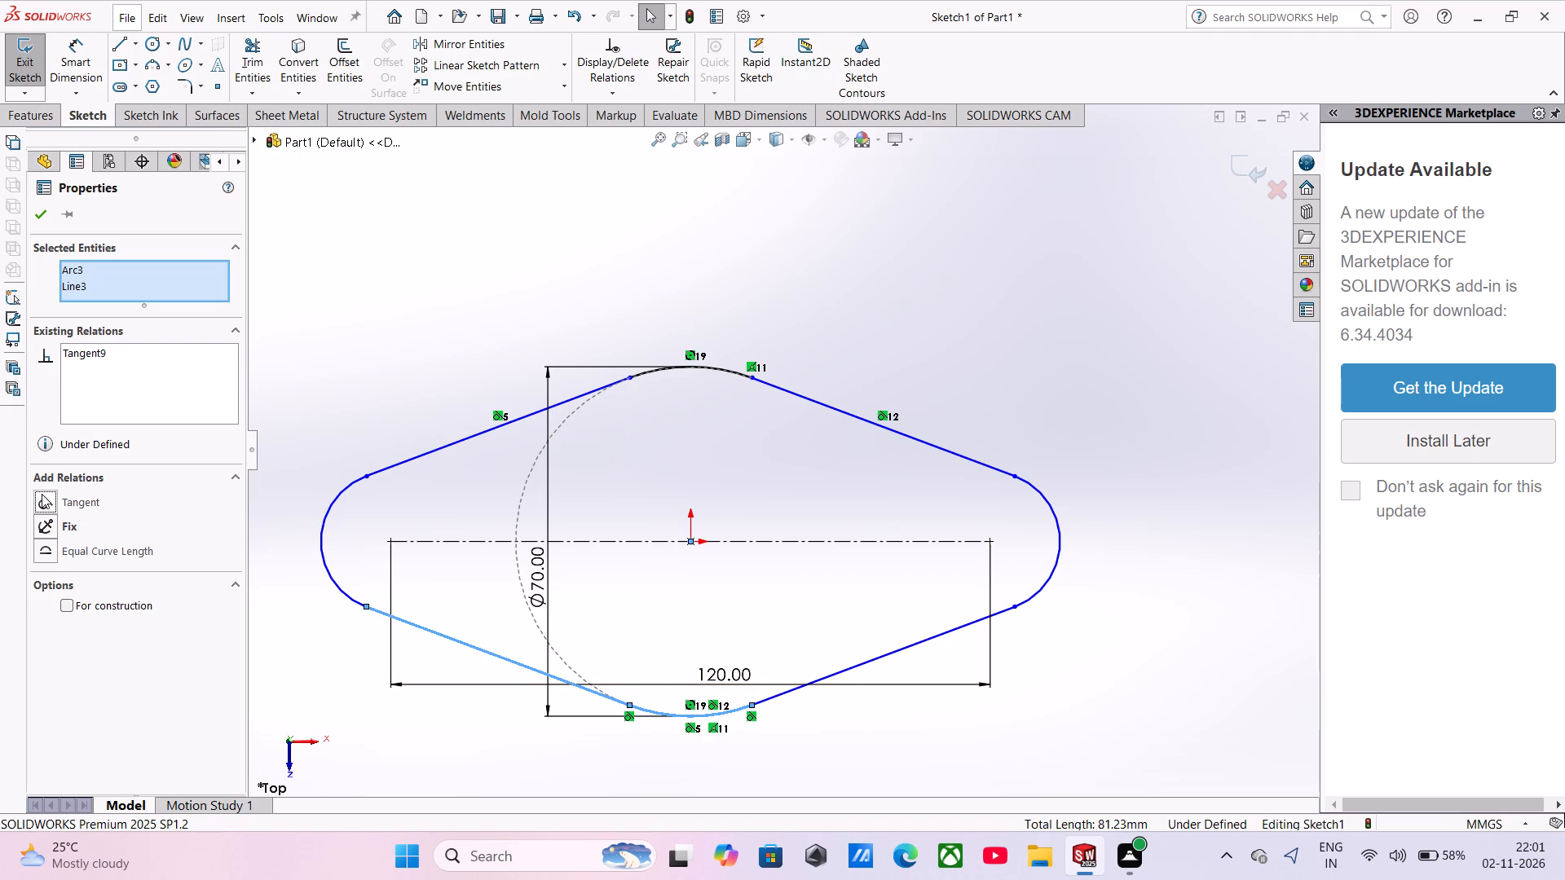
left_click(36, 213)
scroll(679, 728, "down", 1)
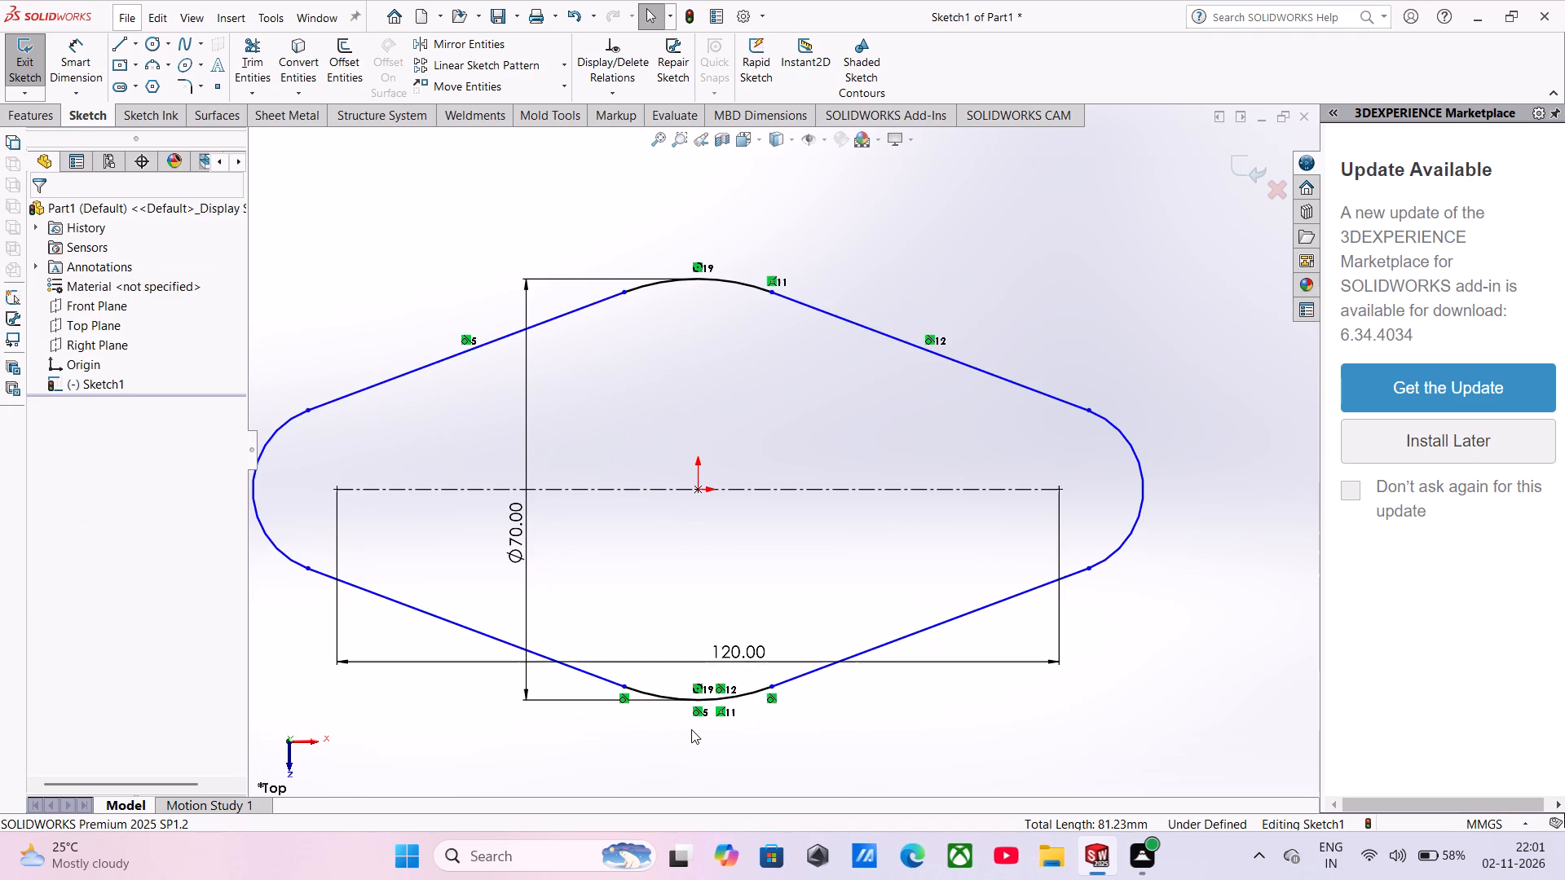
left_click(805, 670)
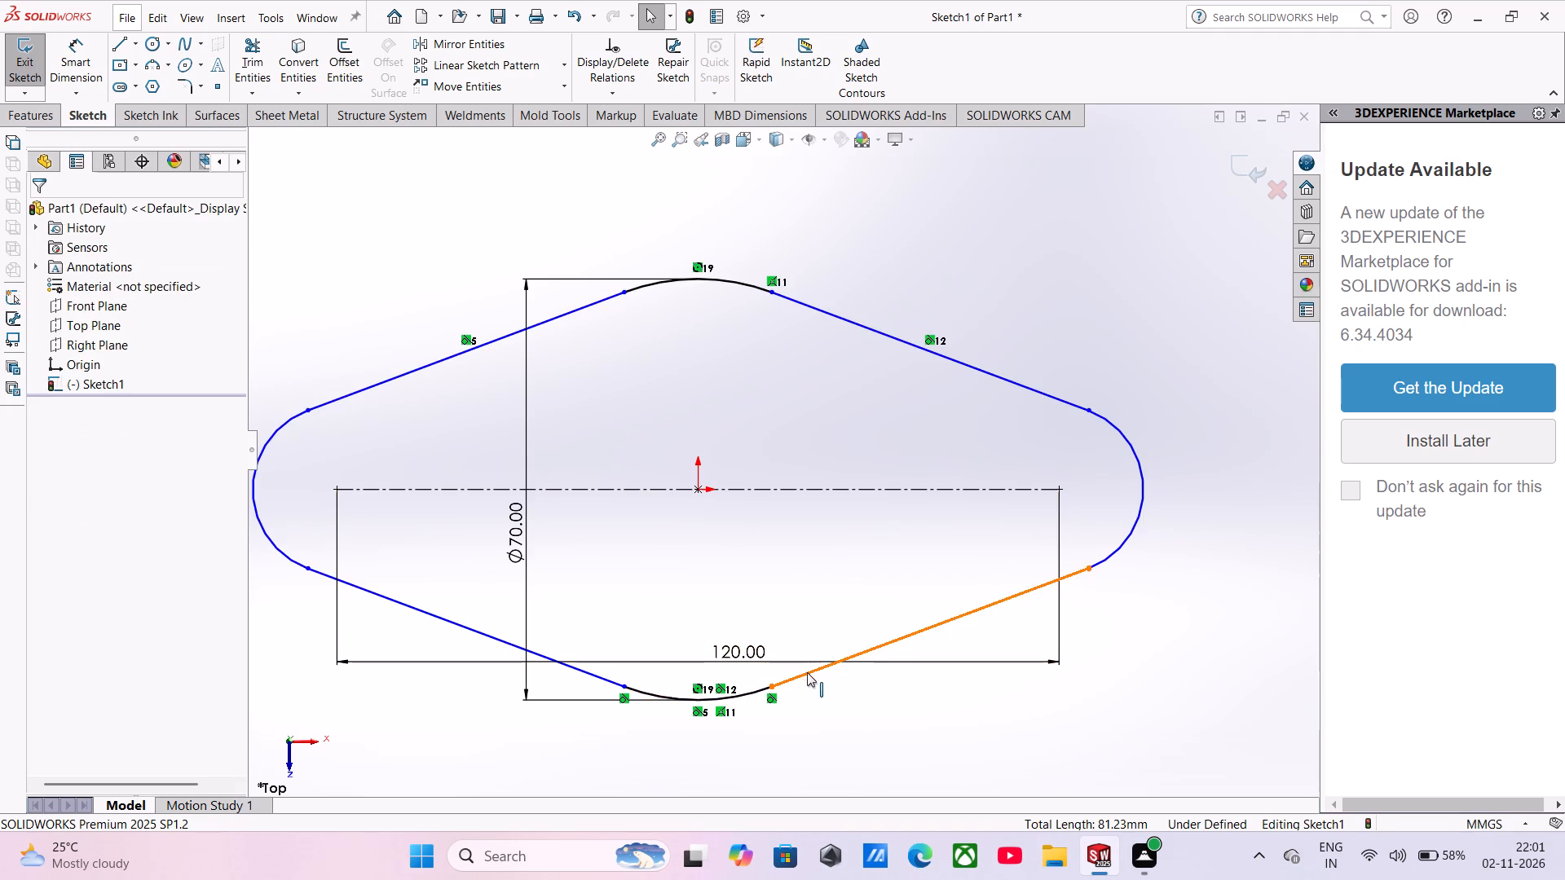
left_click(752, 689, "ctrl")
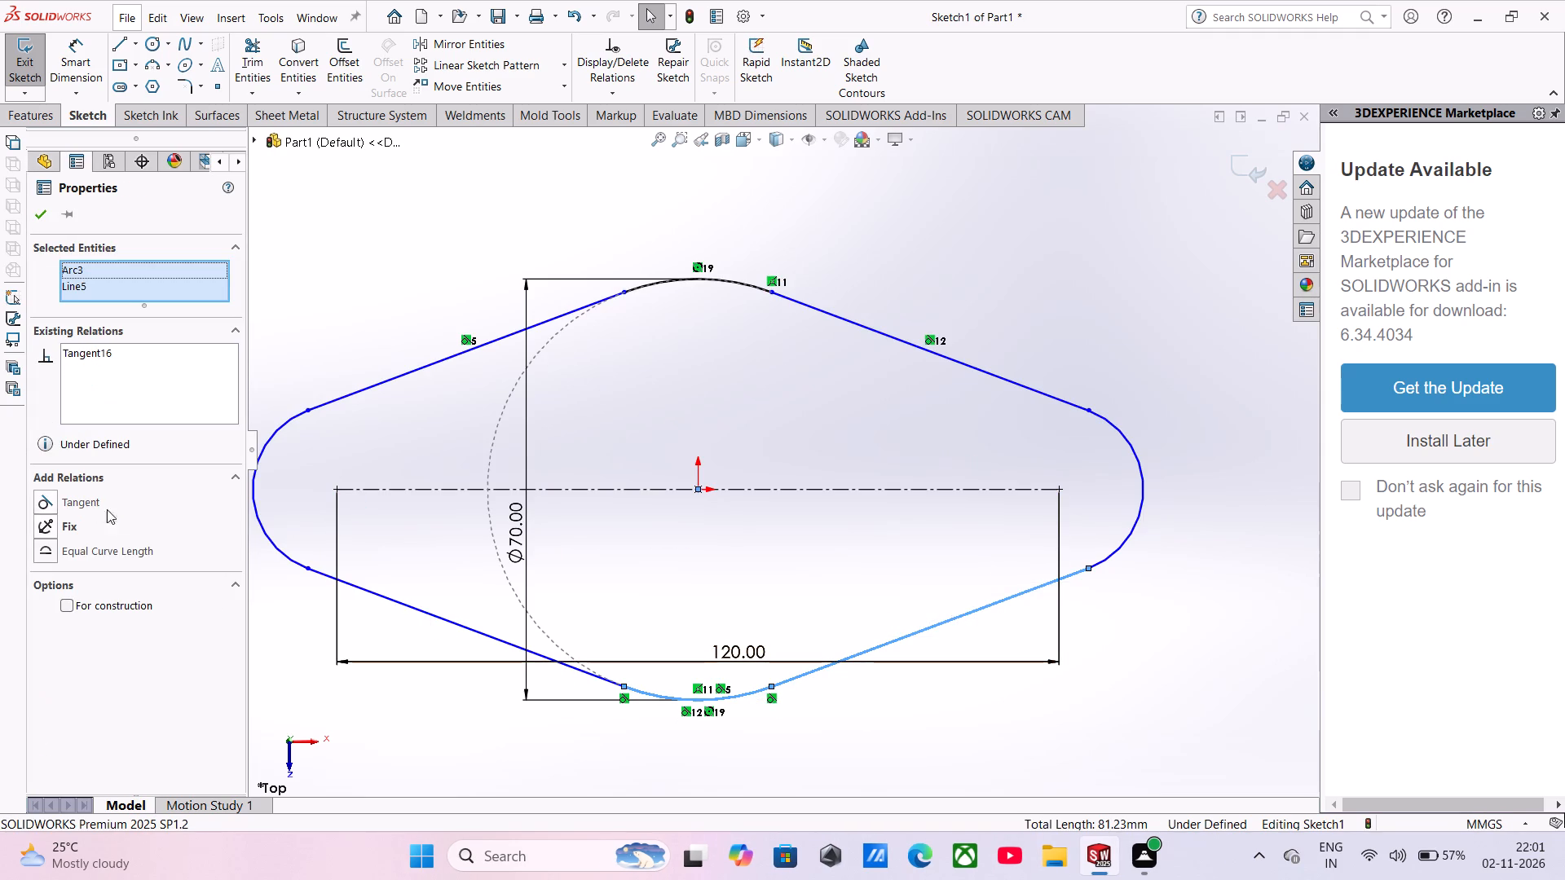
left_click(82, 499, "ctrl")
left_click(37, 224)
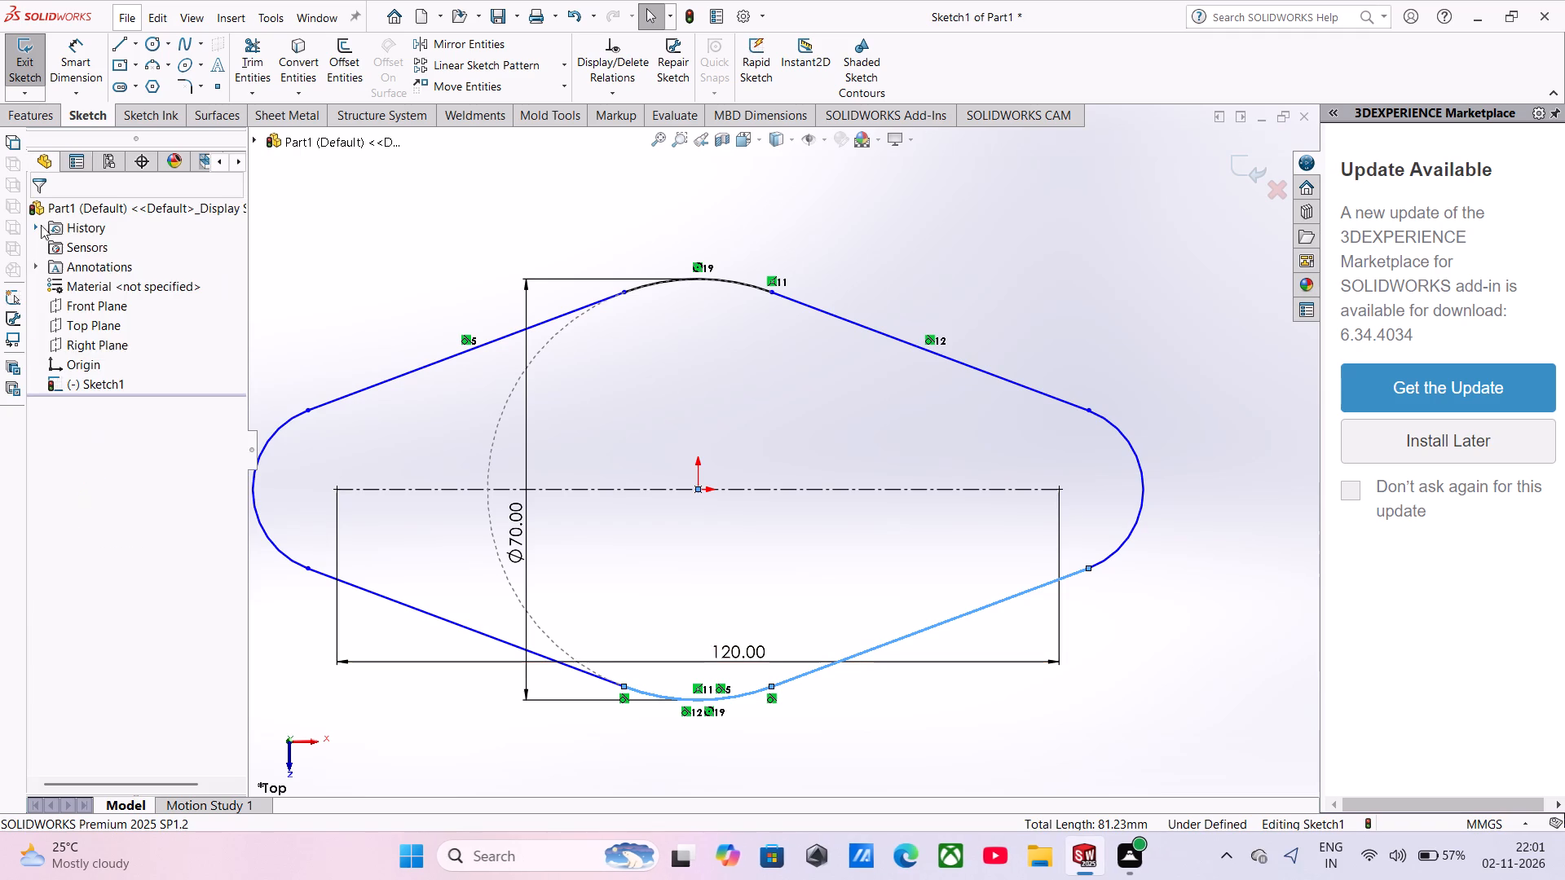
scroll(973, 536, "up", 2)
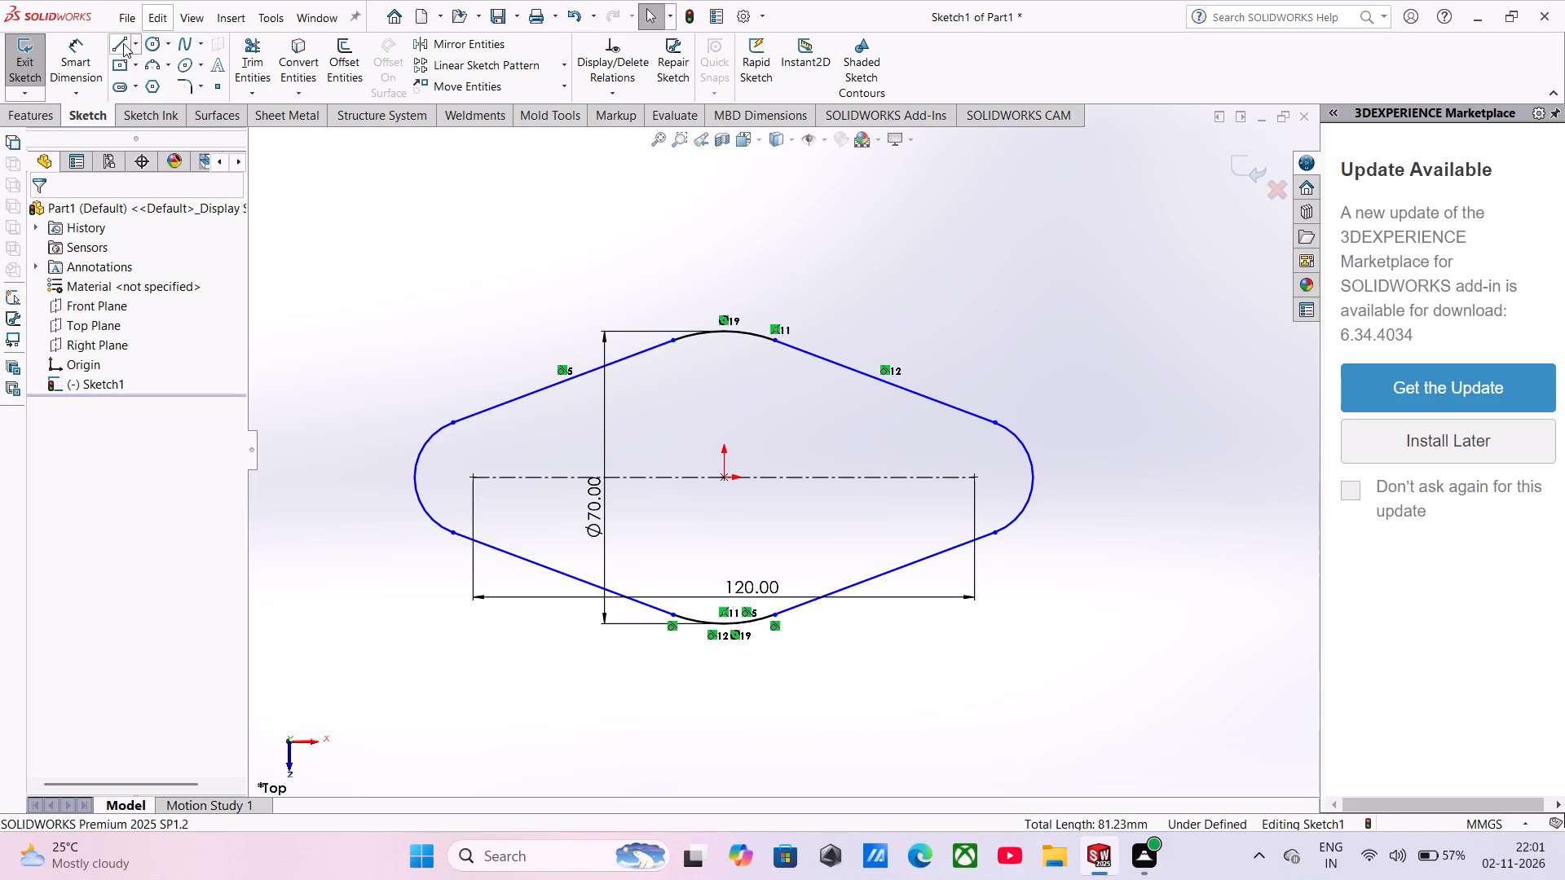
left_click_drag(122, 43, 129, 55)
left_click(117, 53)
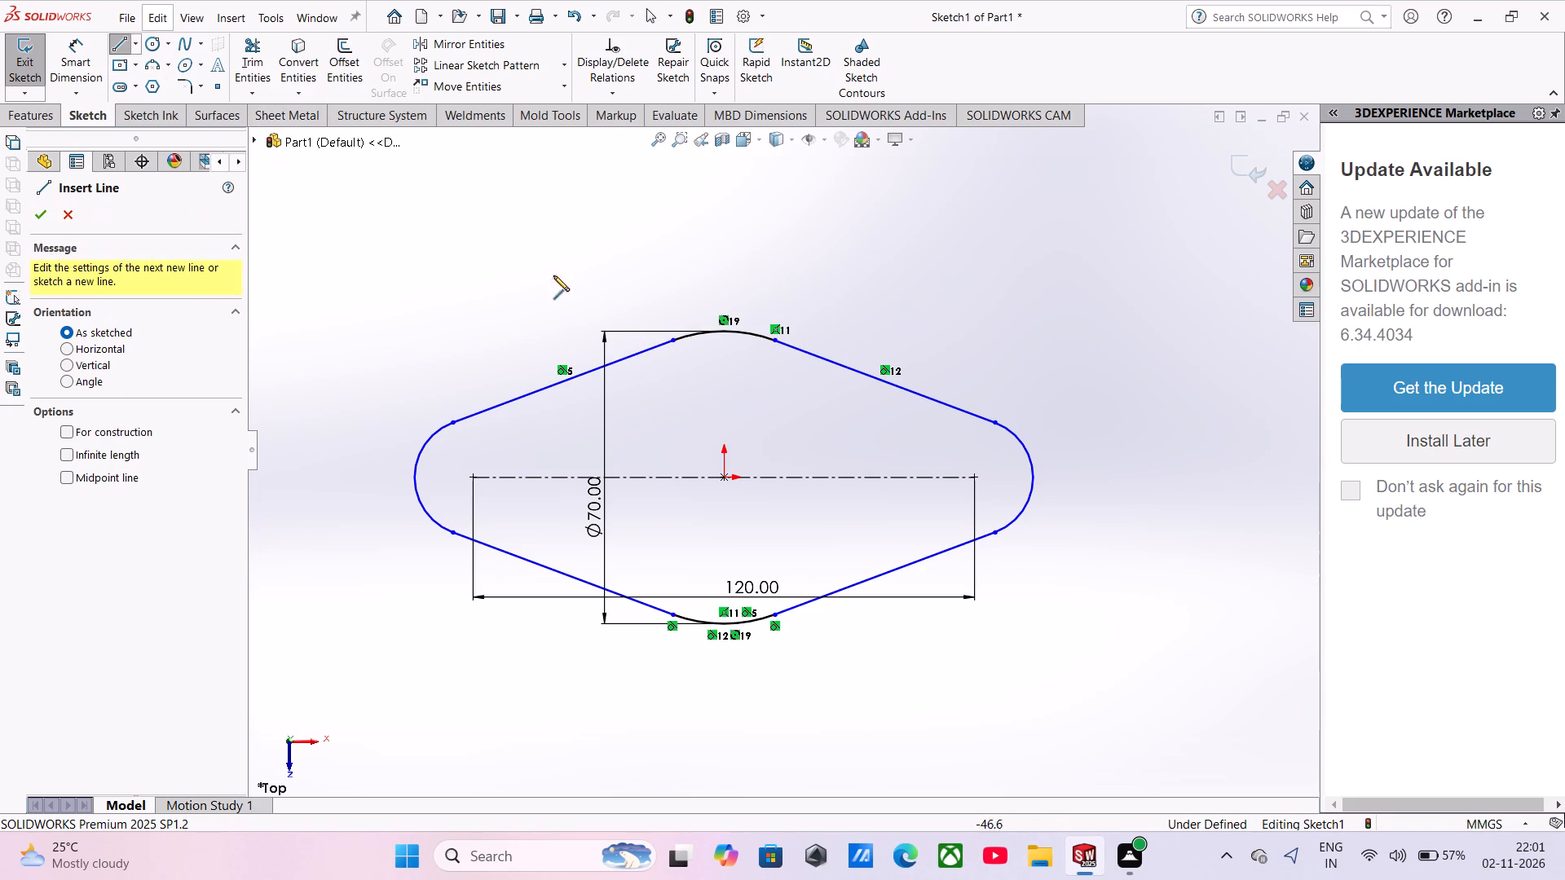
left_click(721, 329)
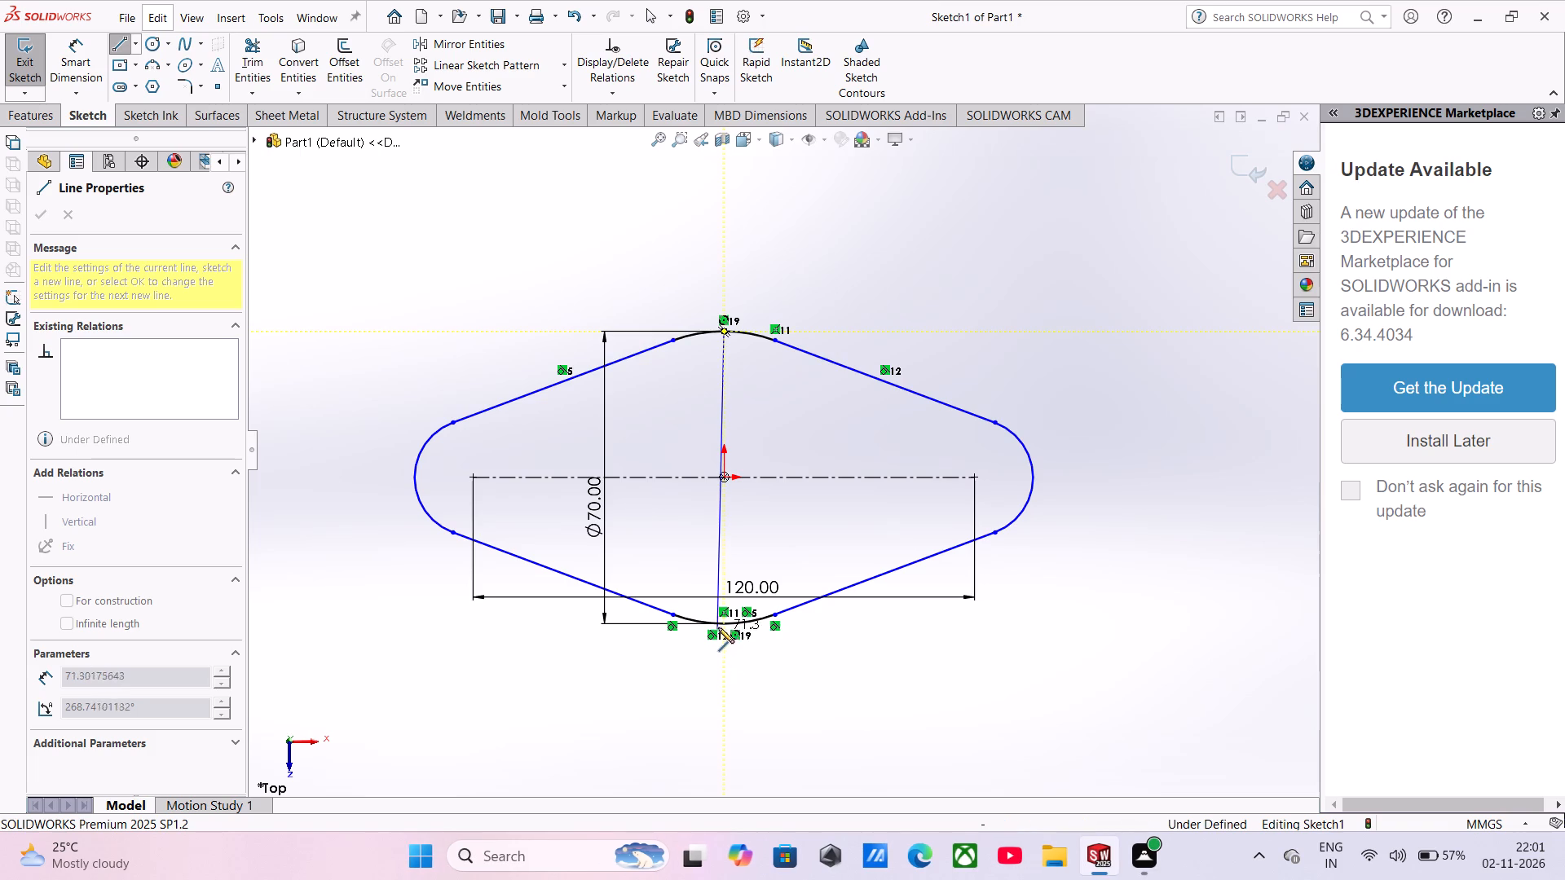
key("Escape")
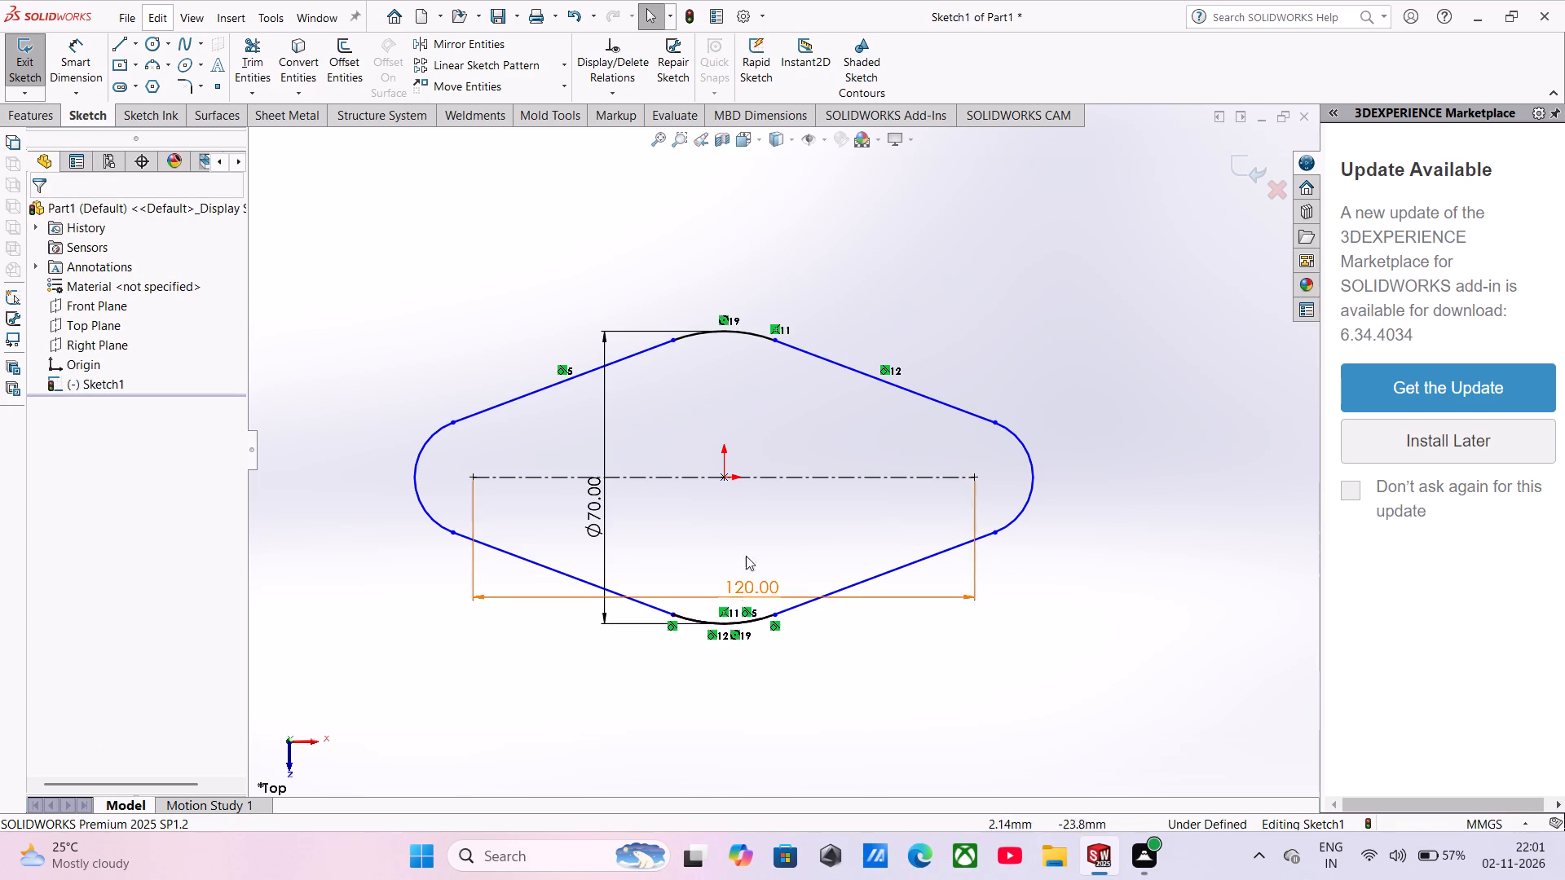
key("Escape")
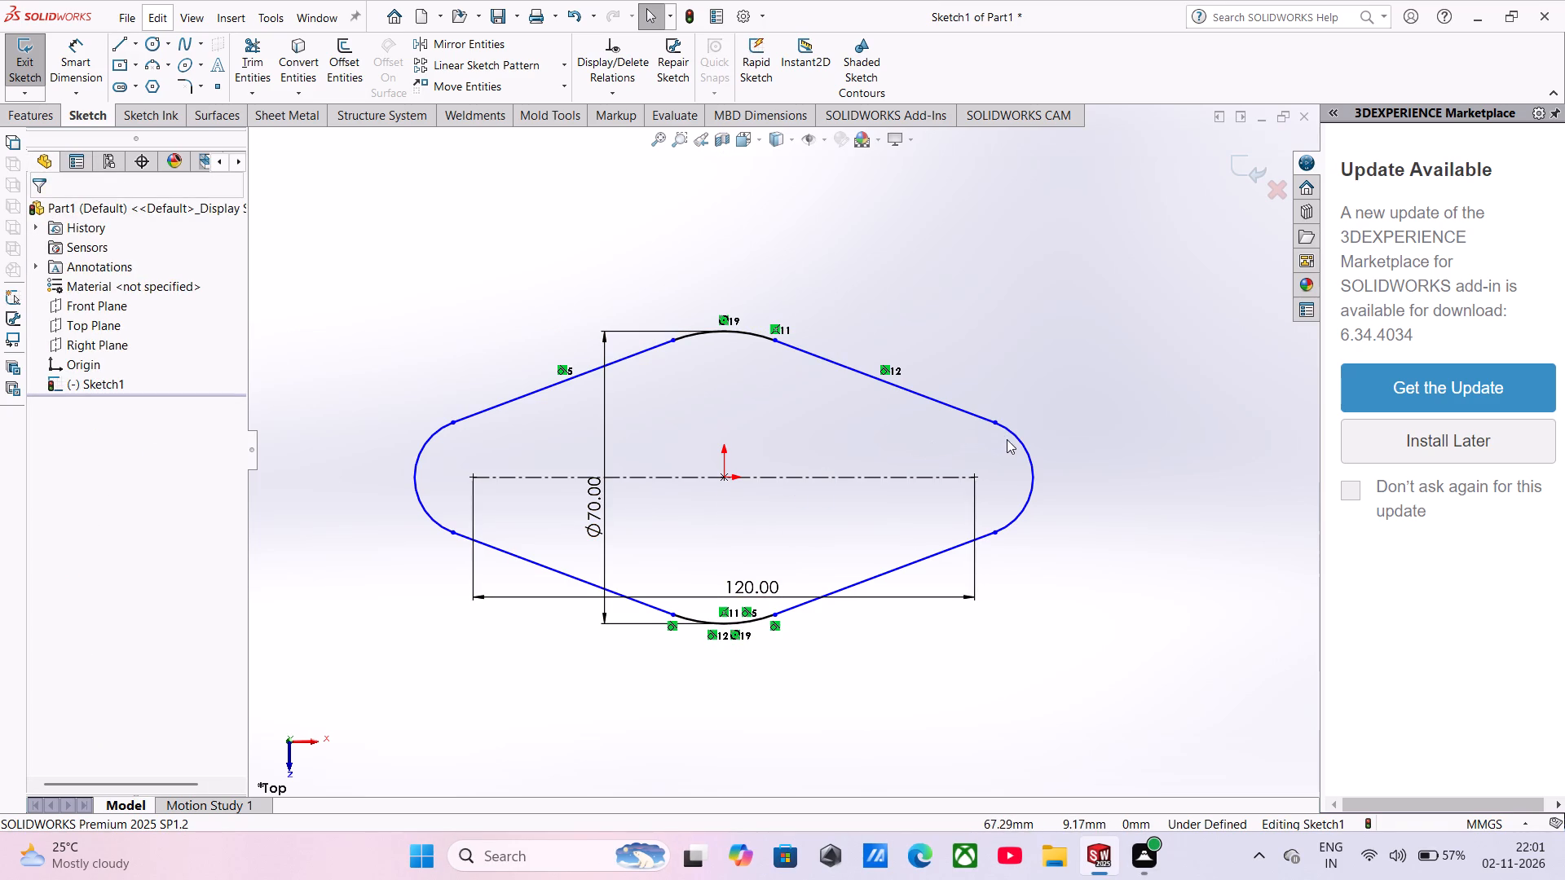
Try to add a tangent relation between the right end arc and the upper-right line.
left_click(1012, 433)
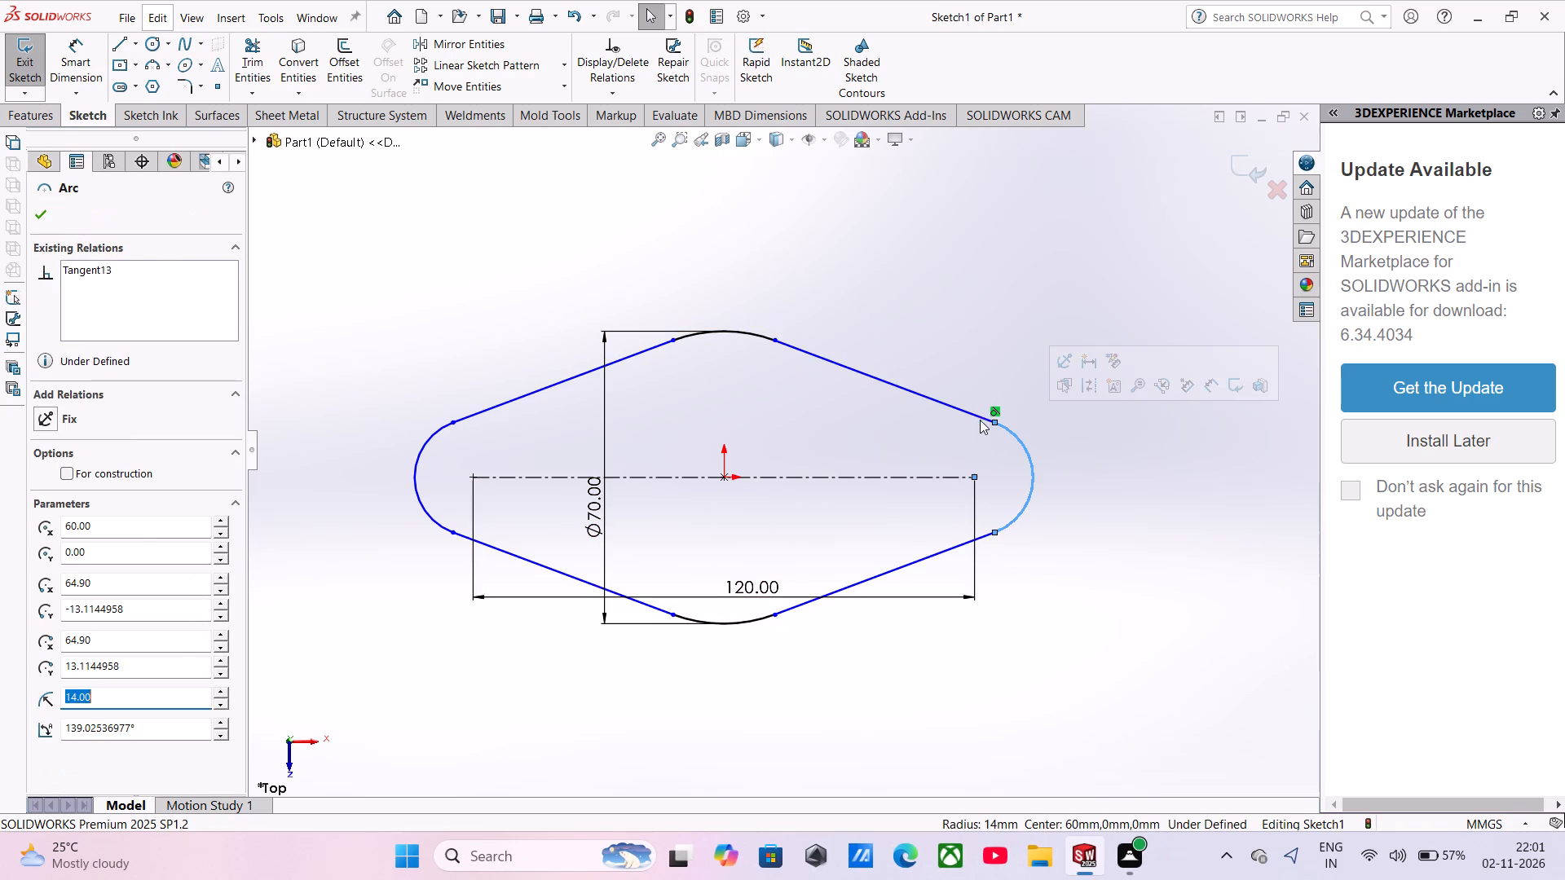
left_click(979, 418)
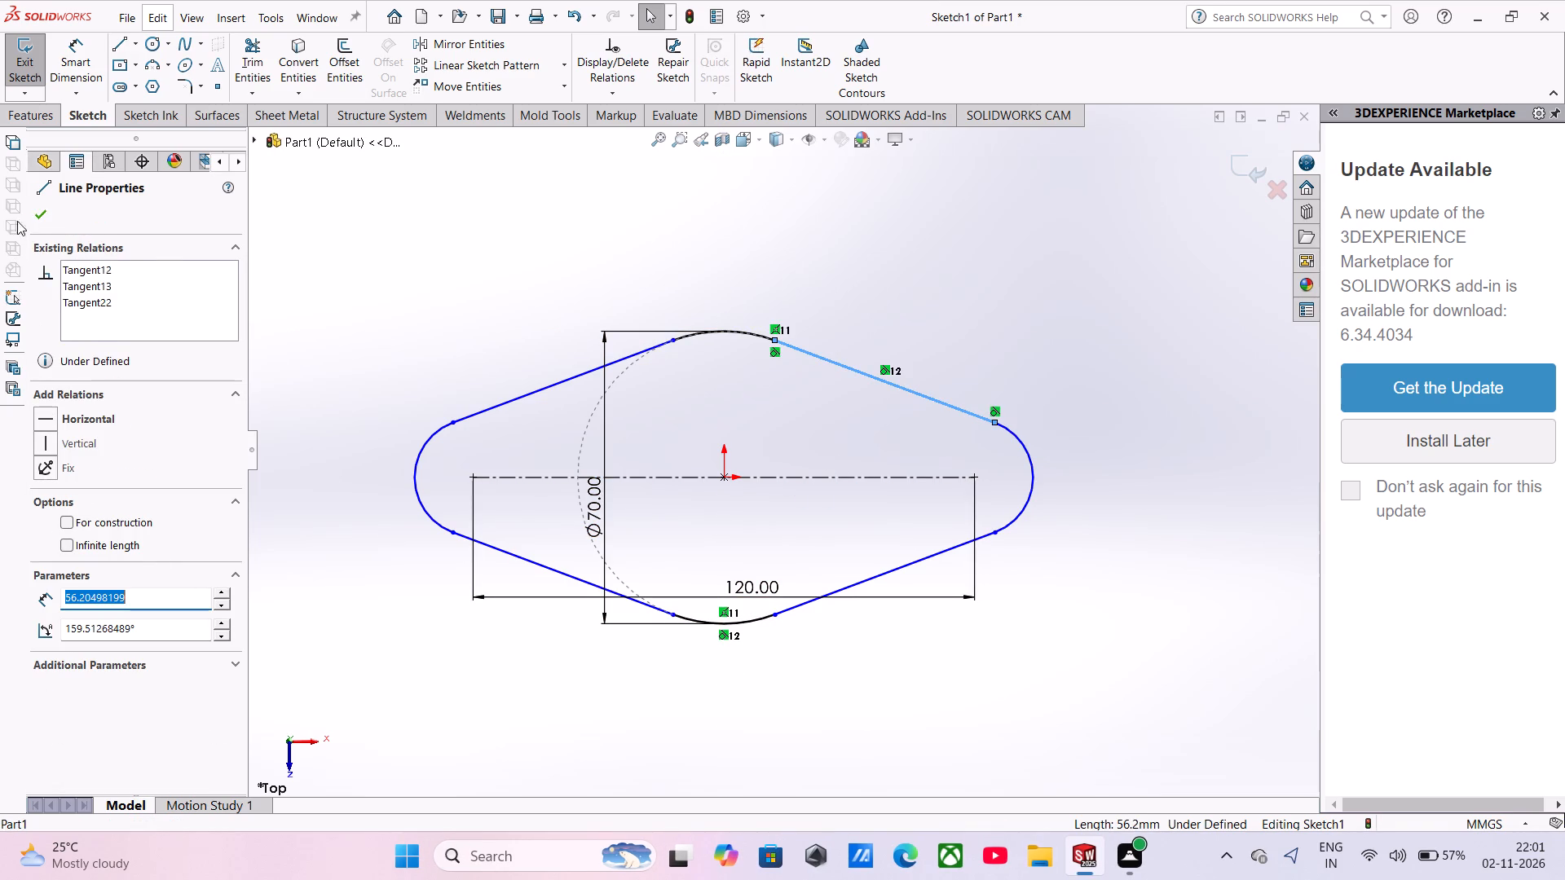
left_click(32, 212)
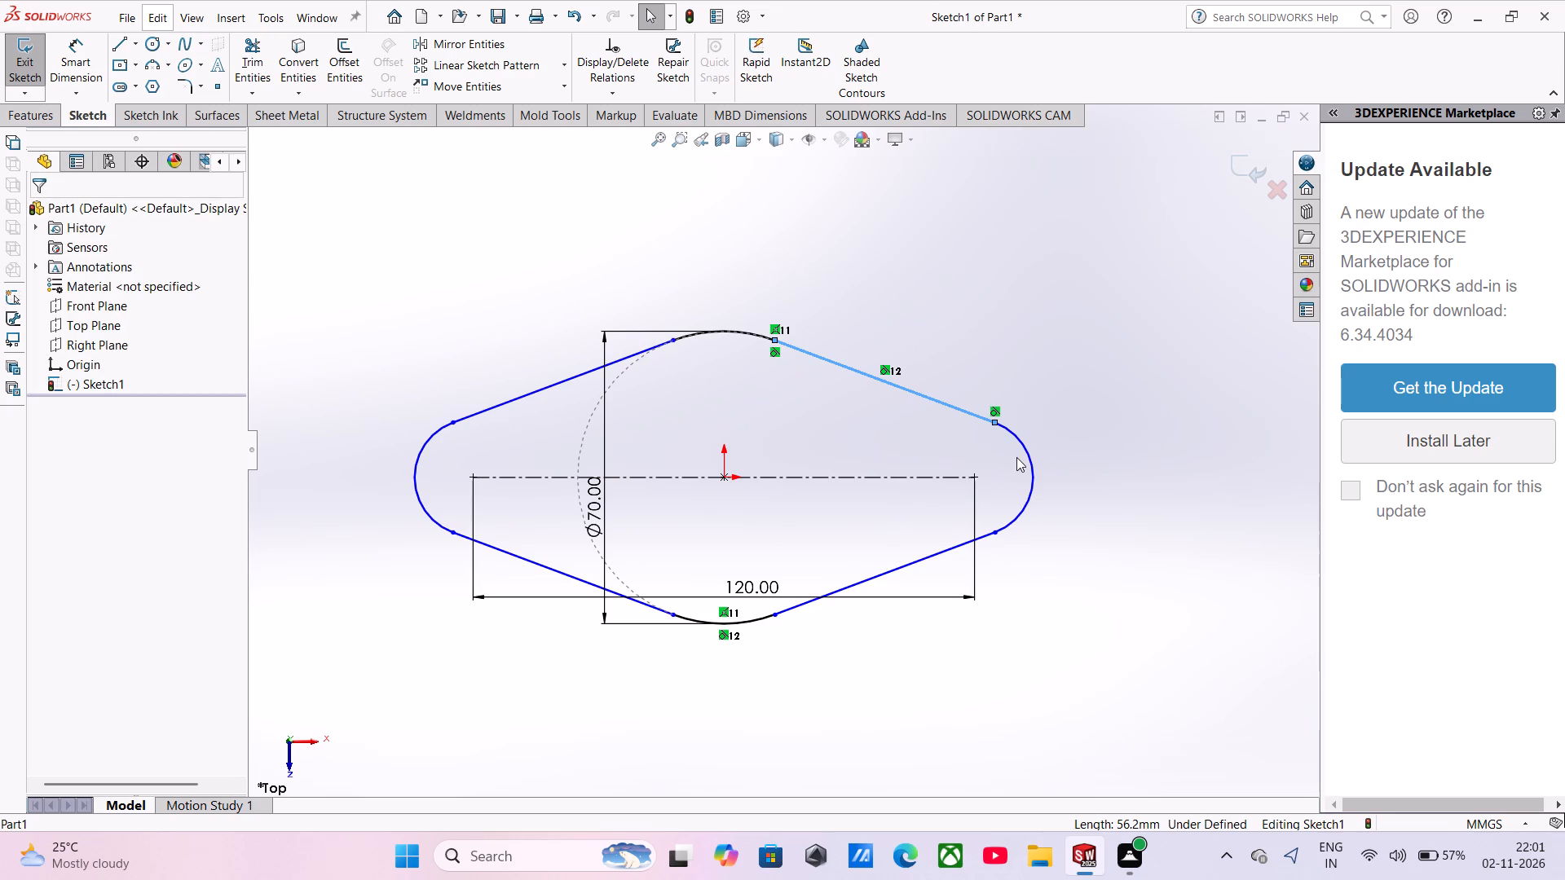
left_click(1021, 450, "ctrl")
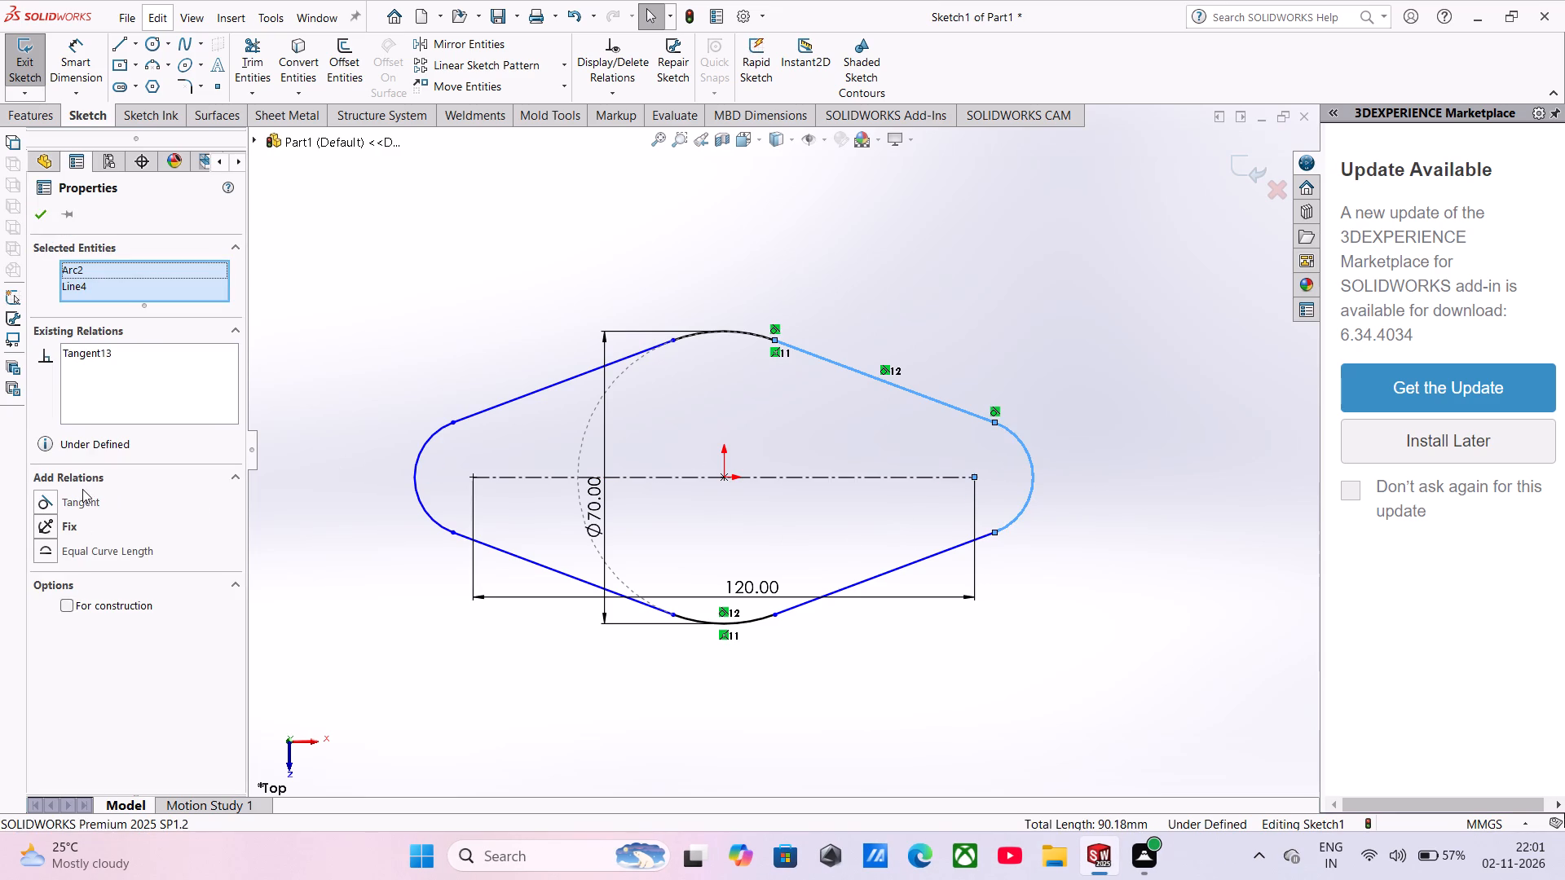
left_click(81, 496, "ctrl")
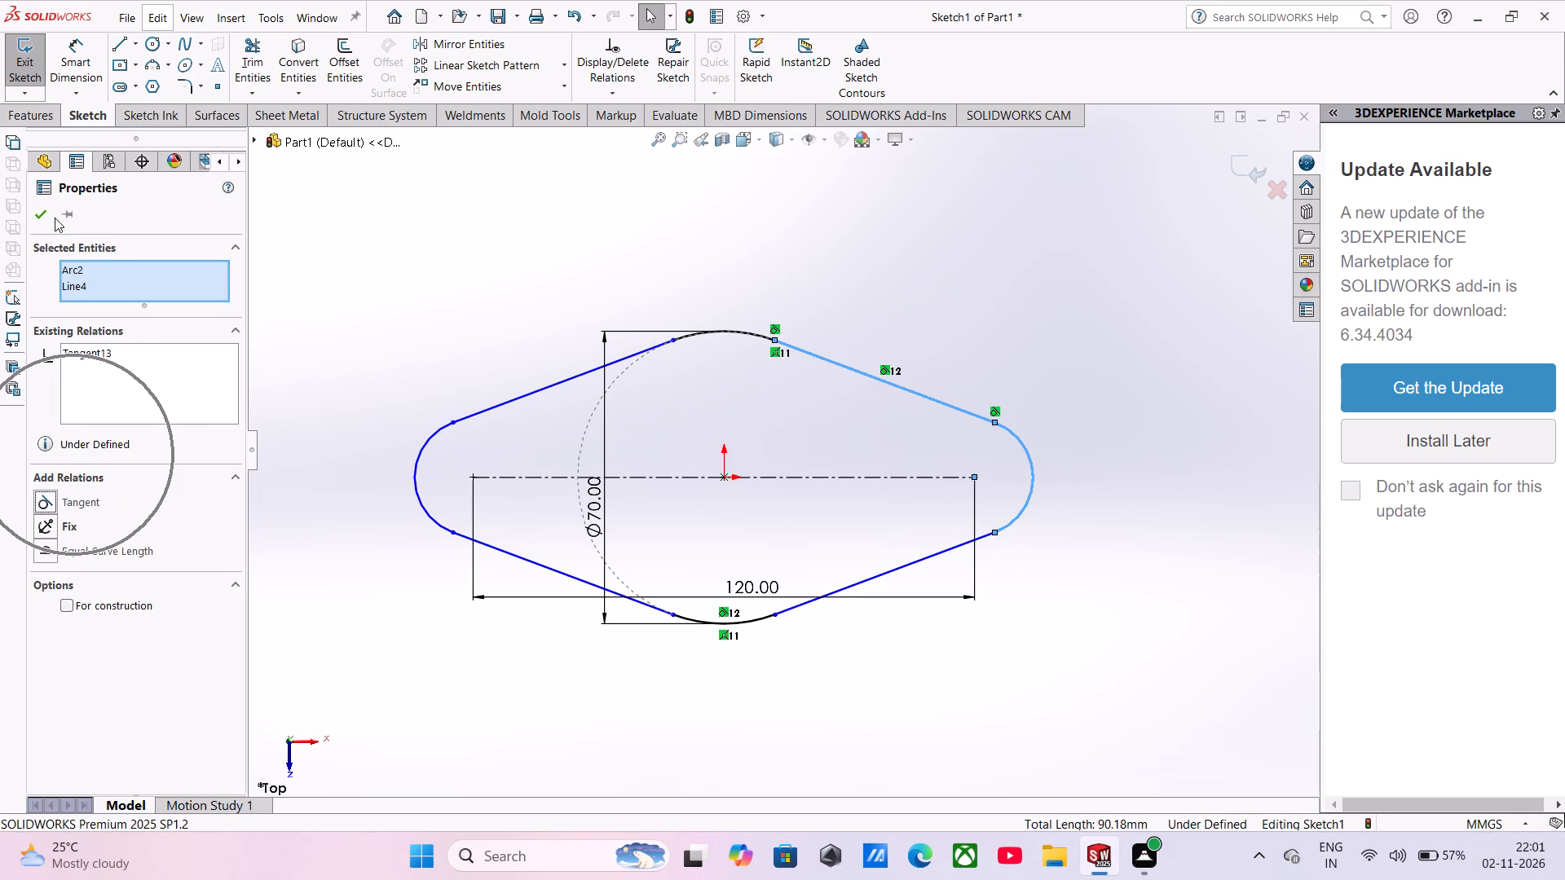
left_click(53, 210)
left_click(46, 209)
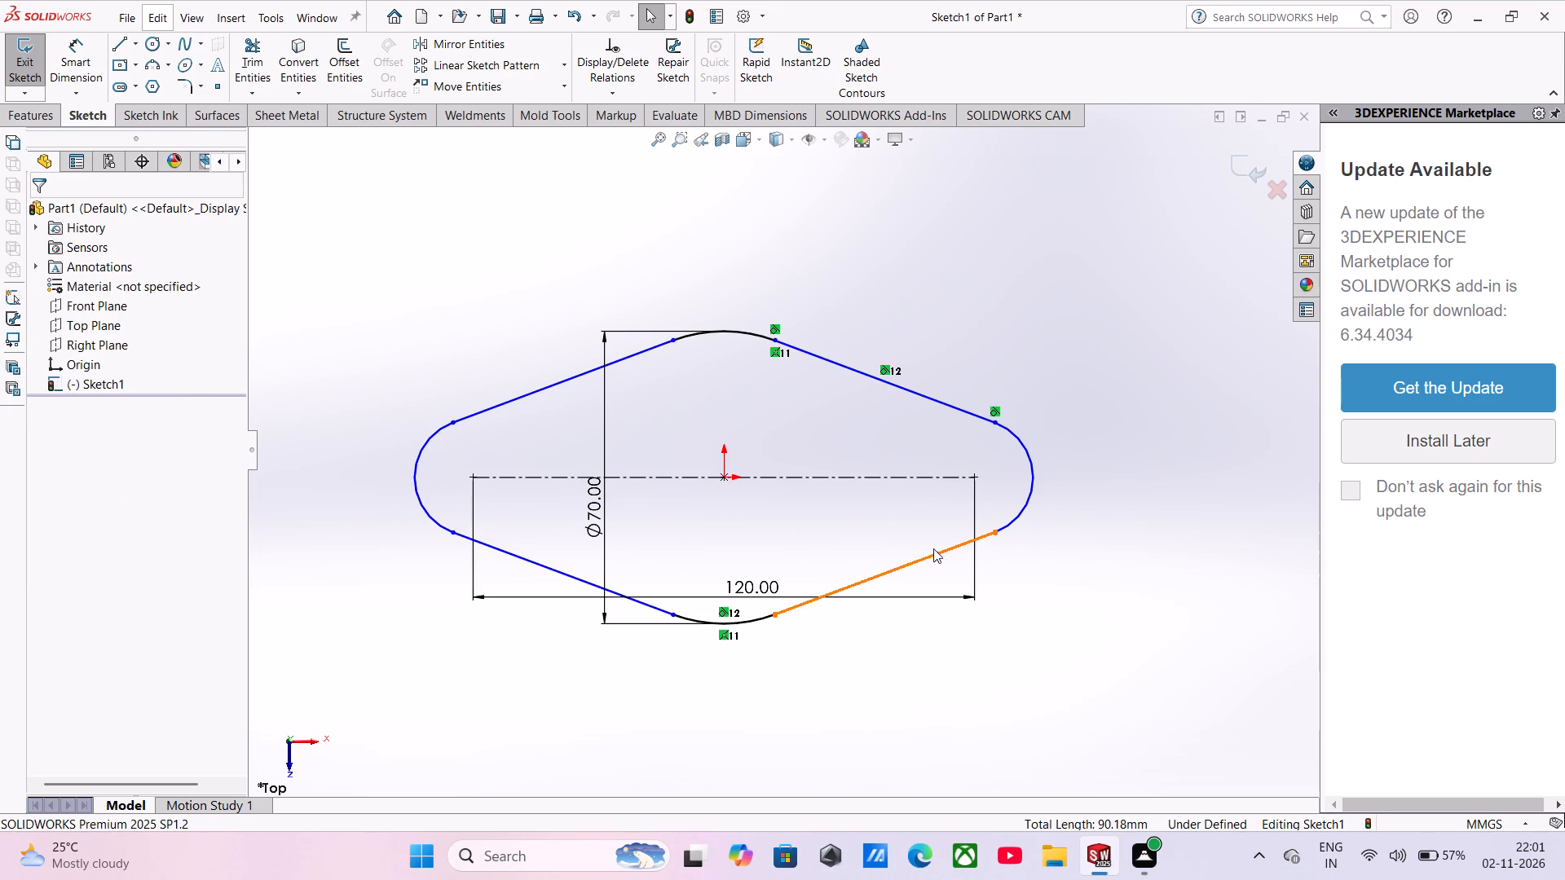
Extrude the closed profile as a blind boss 10 mm deep from the sketch plane.
left_click(38, 112)
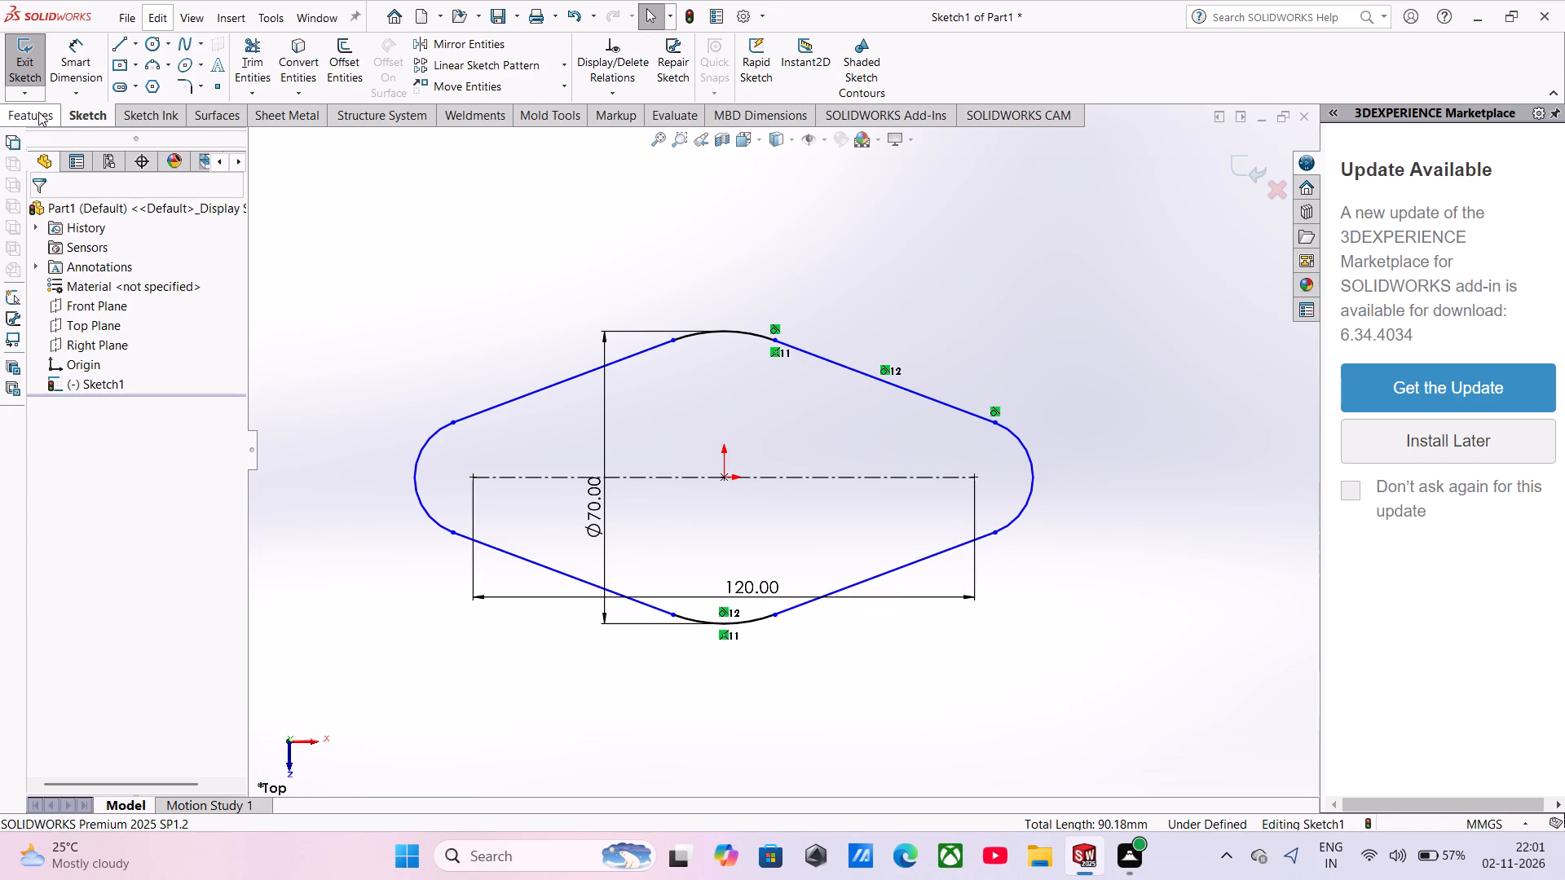
left_click(45, 73)
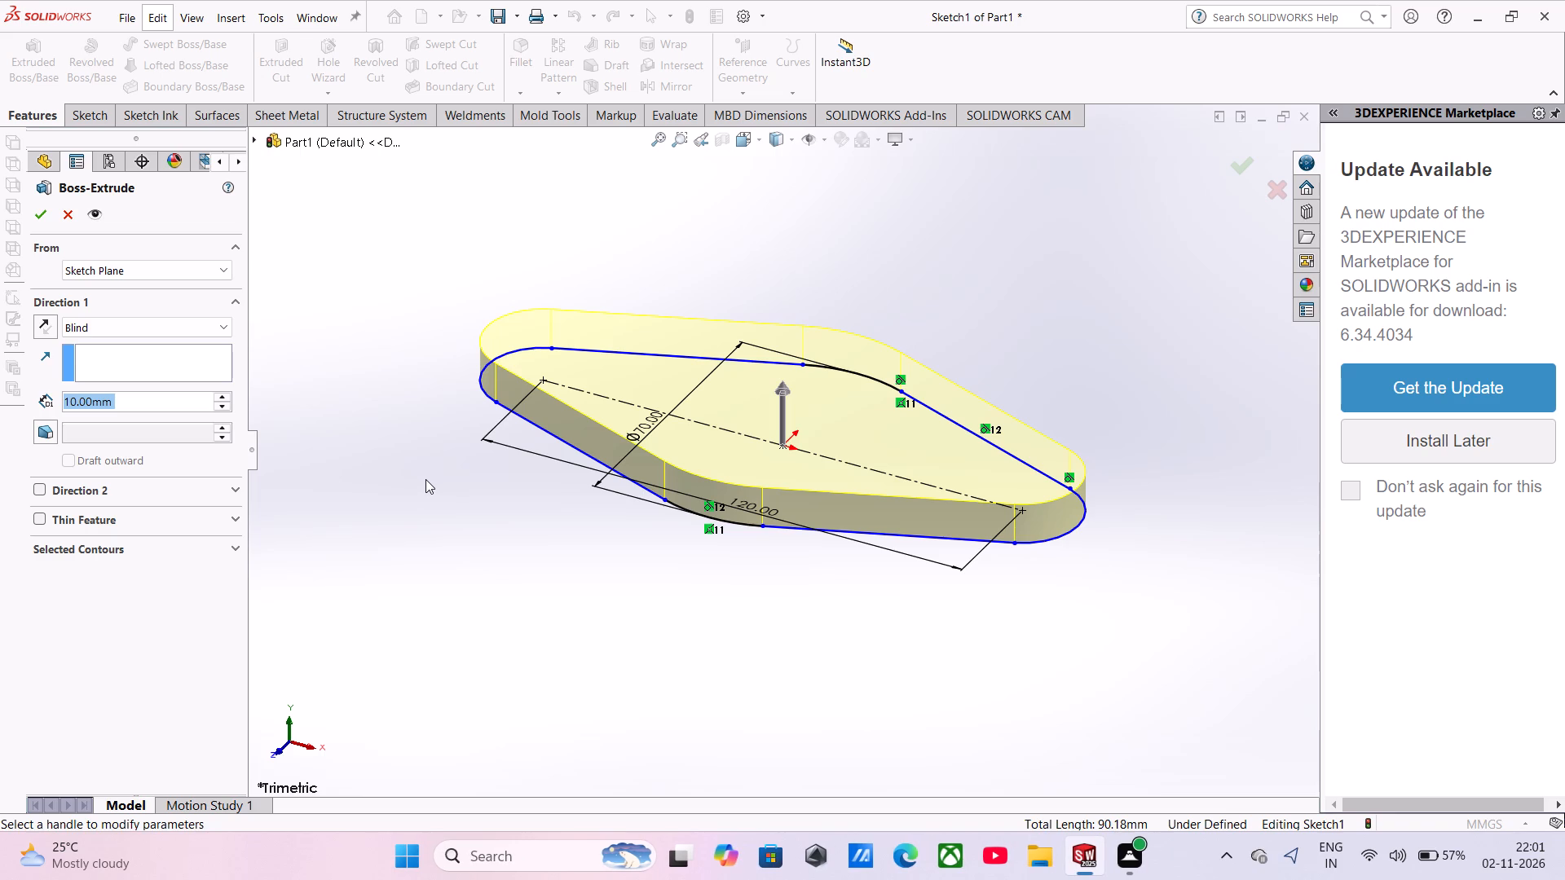
left_click(43, 212)
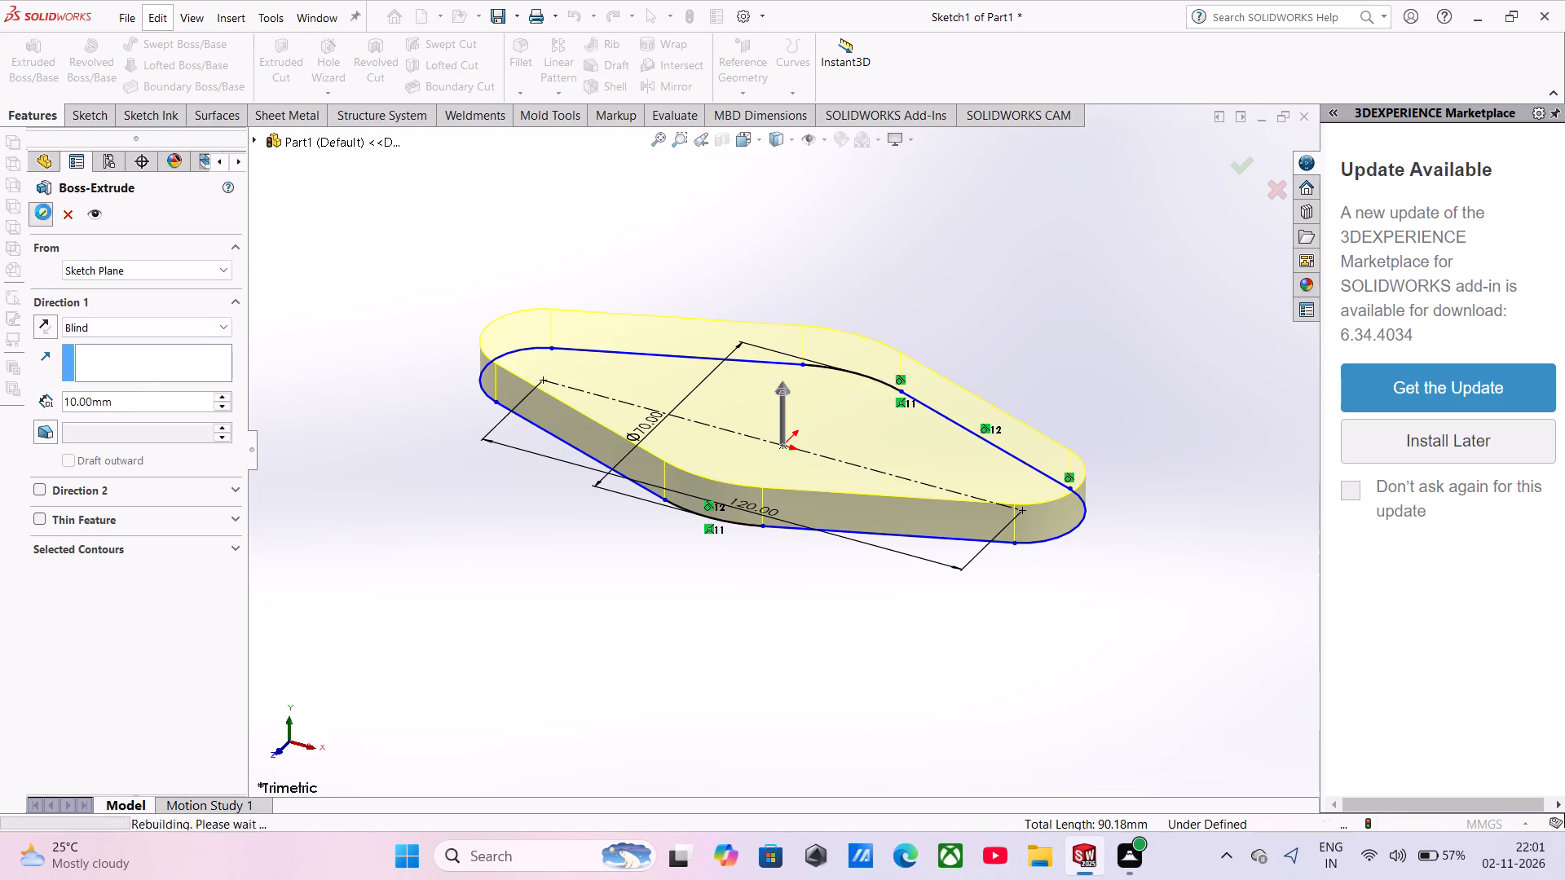
Start a sketch on the plate's top face and draw a horizontal construction midpoint line about 69 mm long, centred on the origin.
middle_click_drag(739, 606, 744, 572)
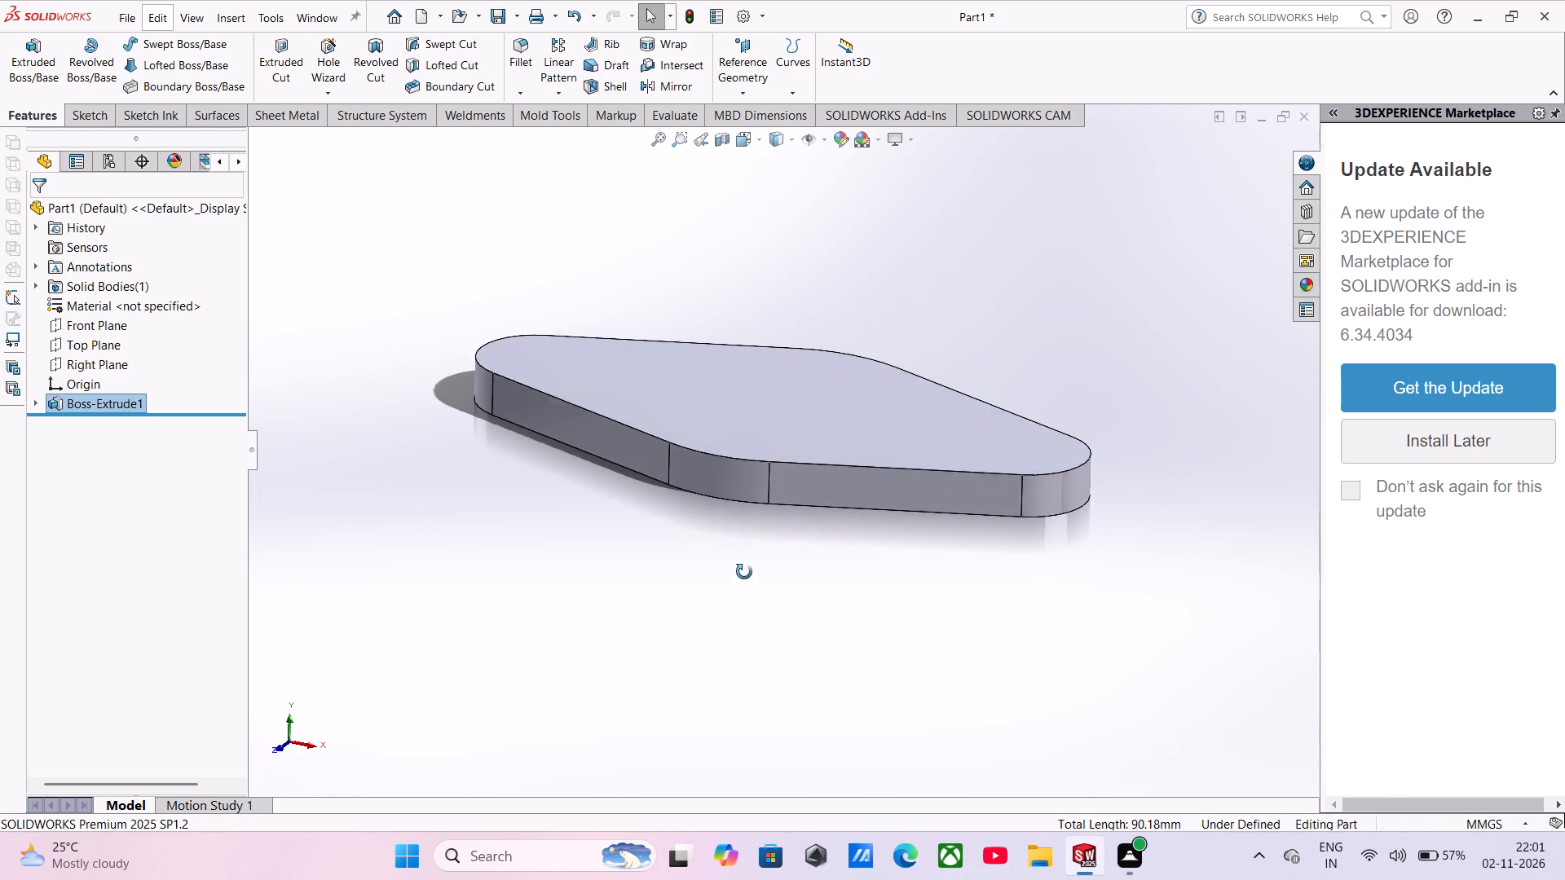
middle_click_drag(744, 572, 747, 613)
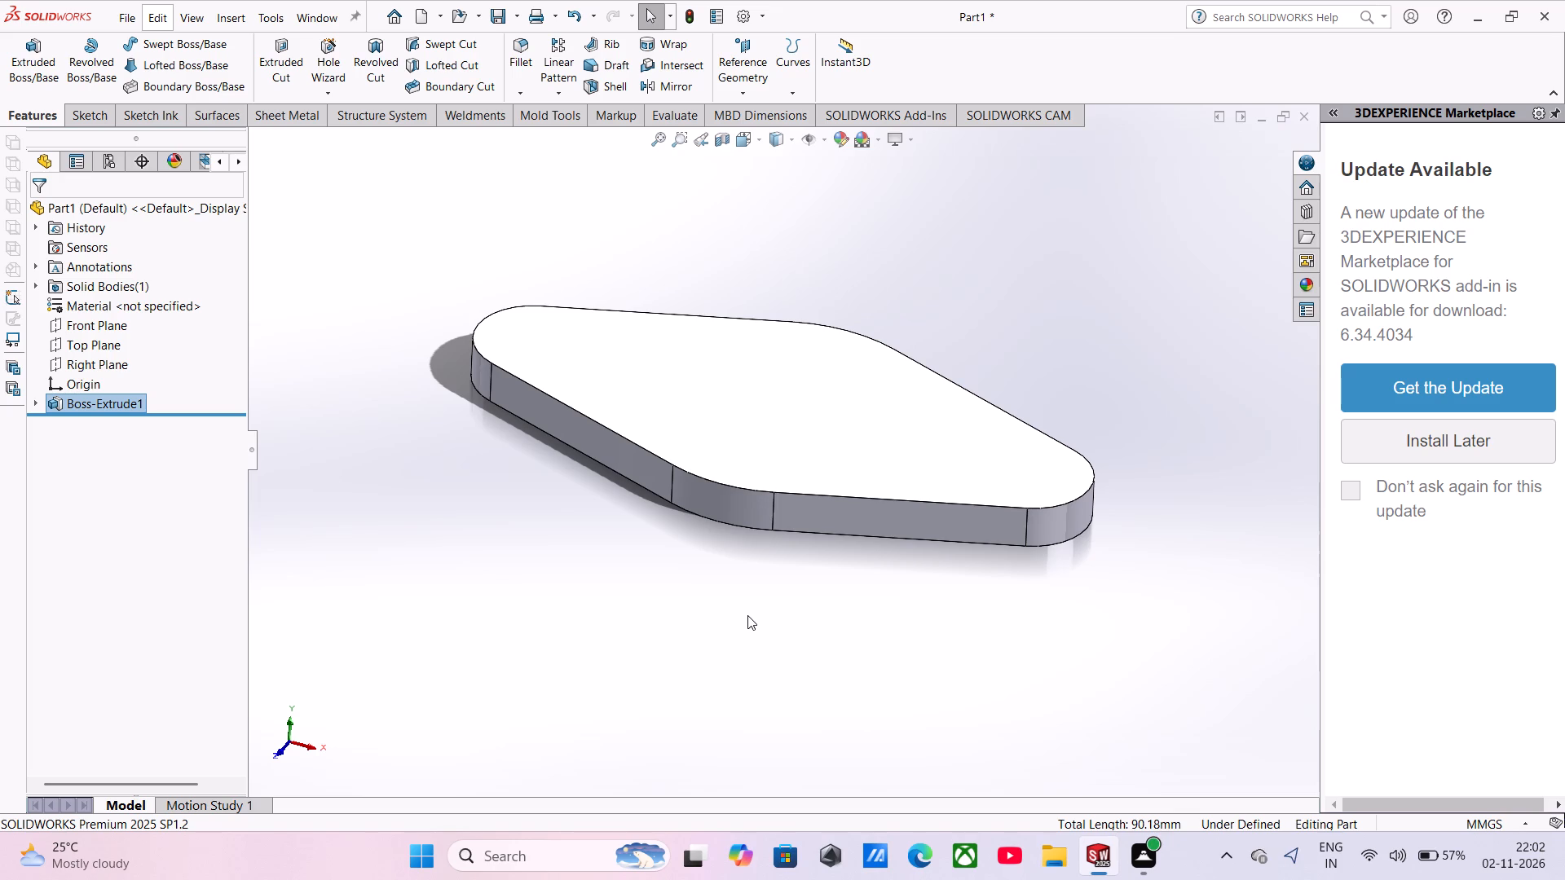
scroll(747, 615, "up", 1)
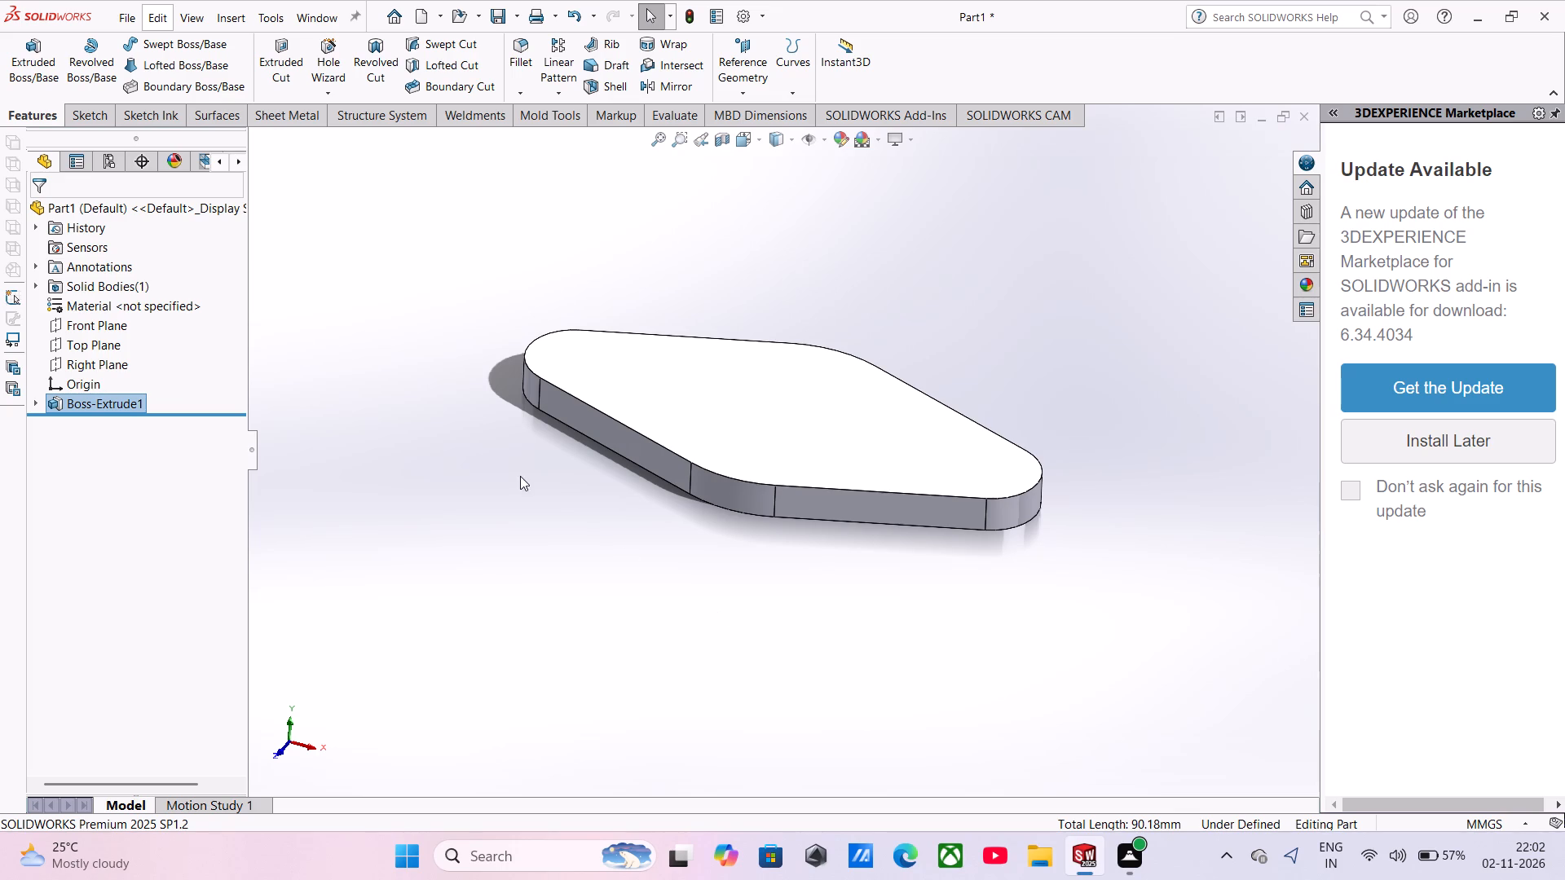
left_click(737, 406)
left_click(816, 355)
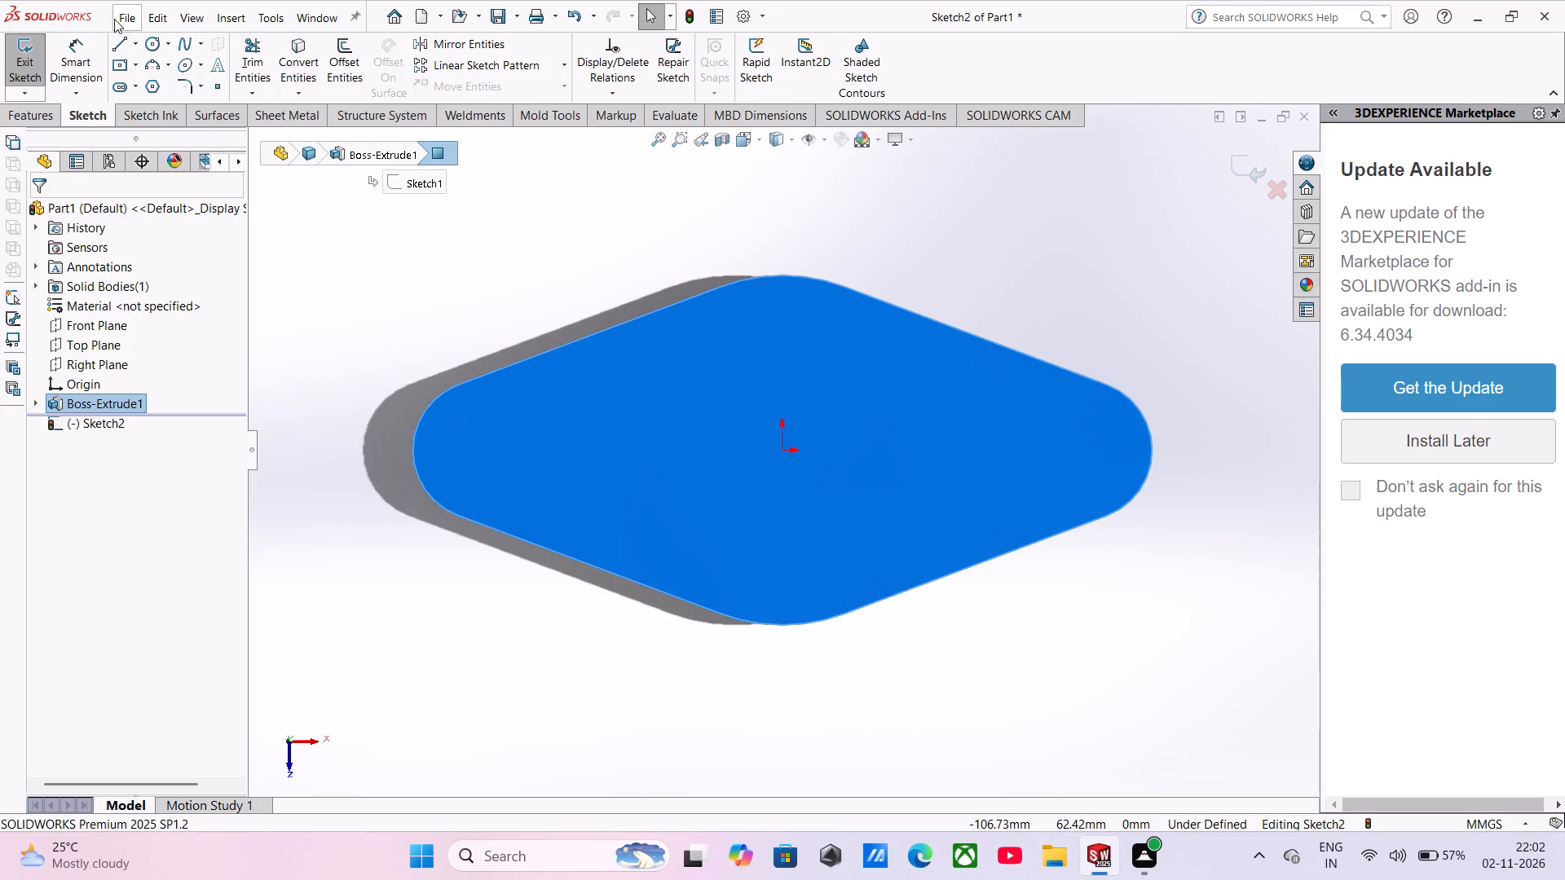
left_click(136, 38)
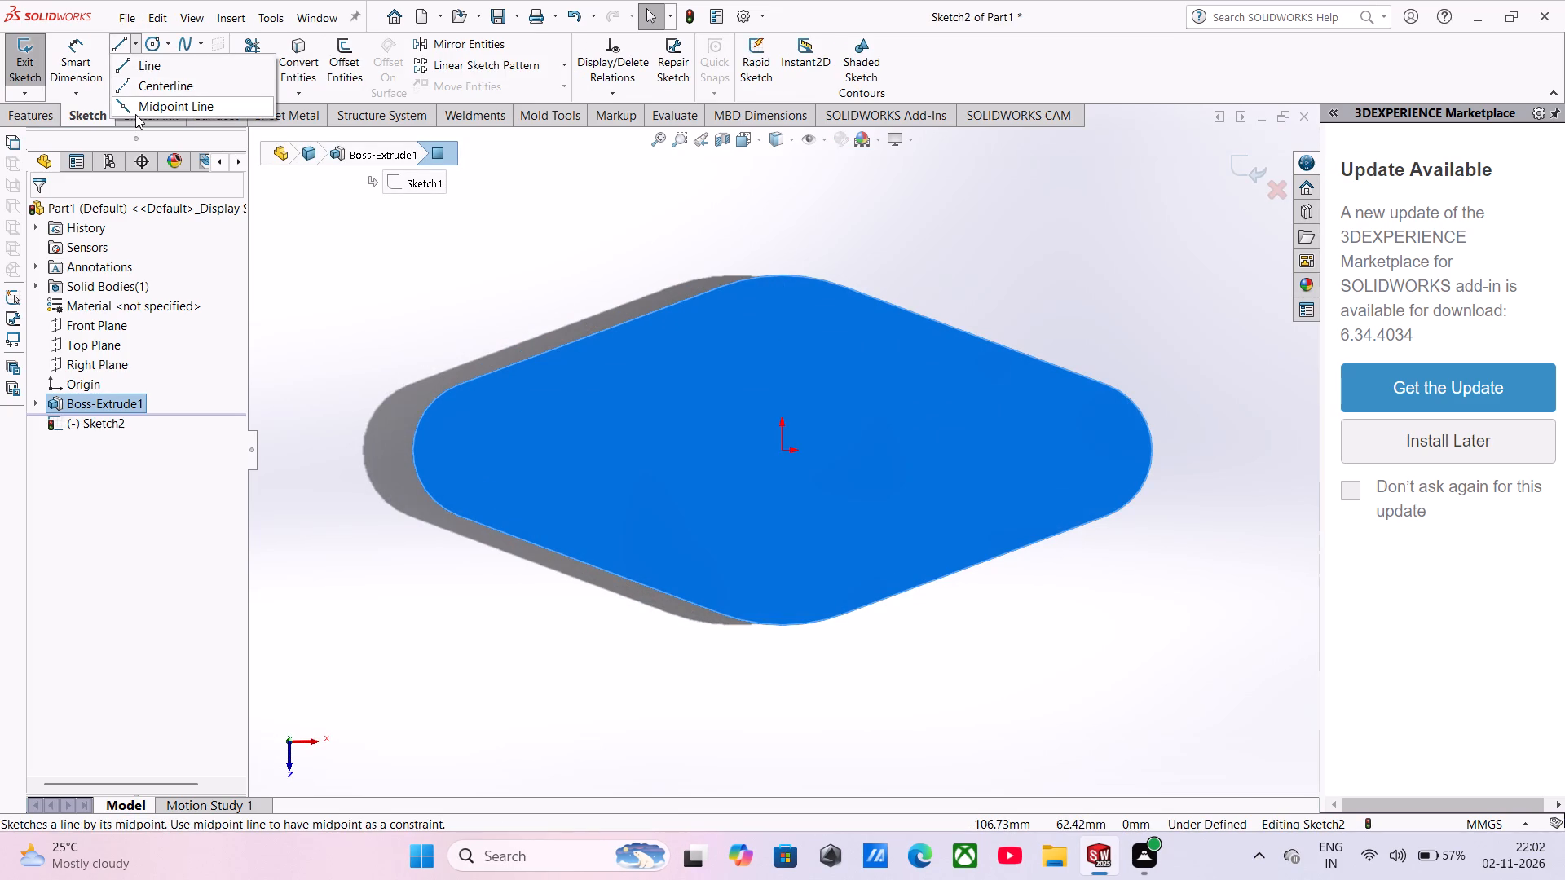
left_click(135, 114)
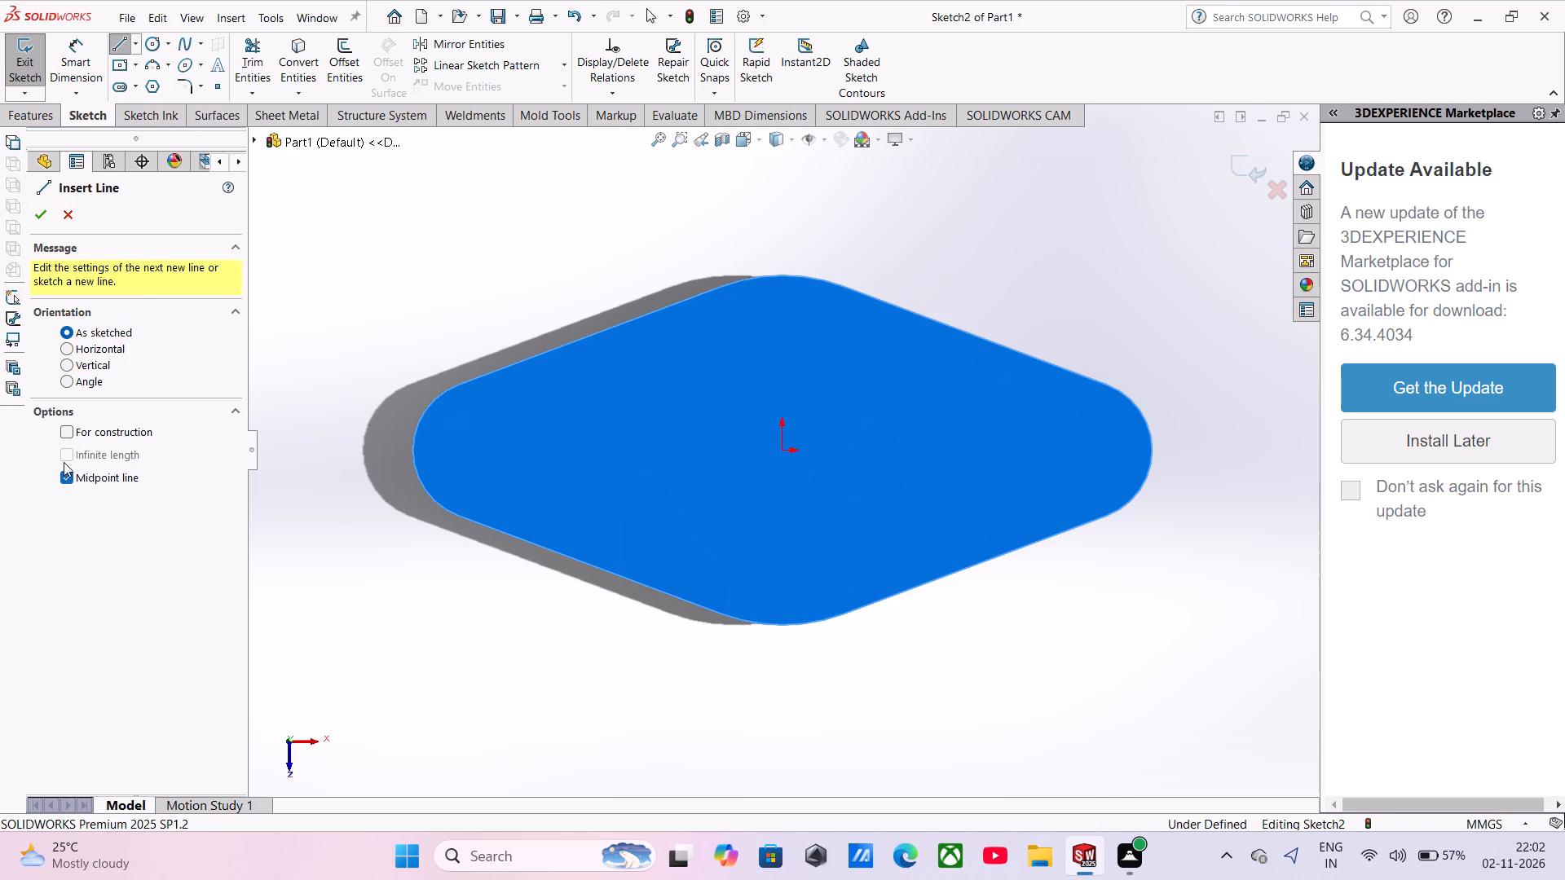
left_click(67, 429)
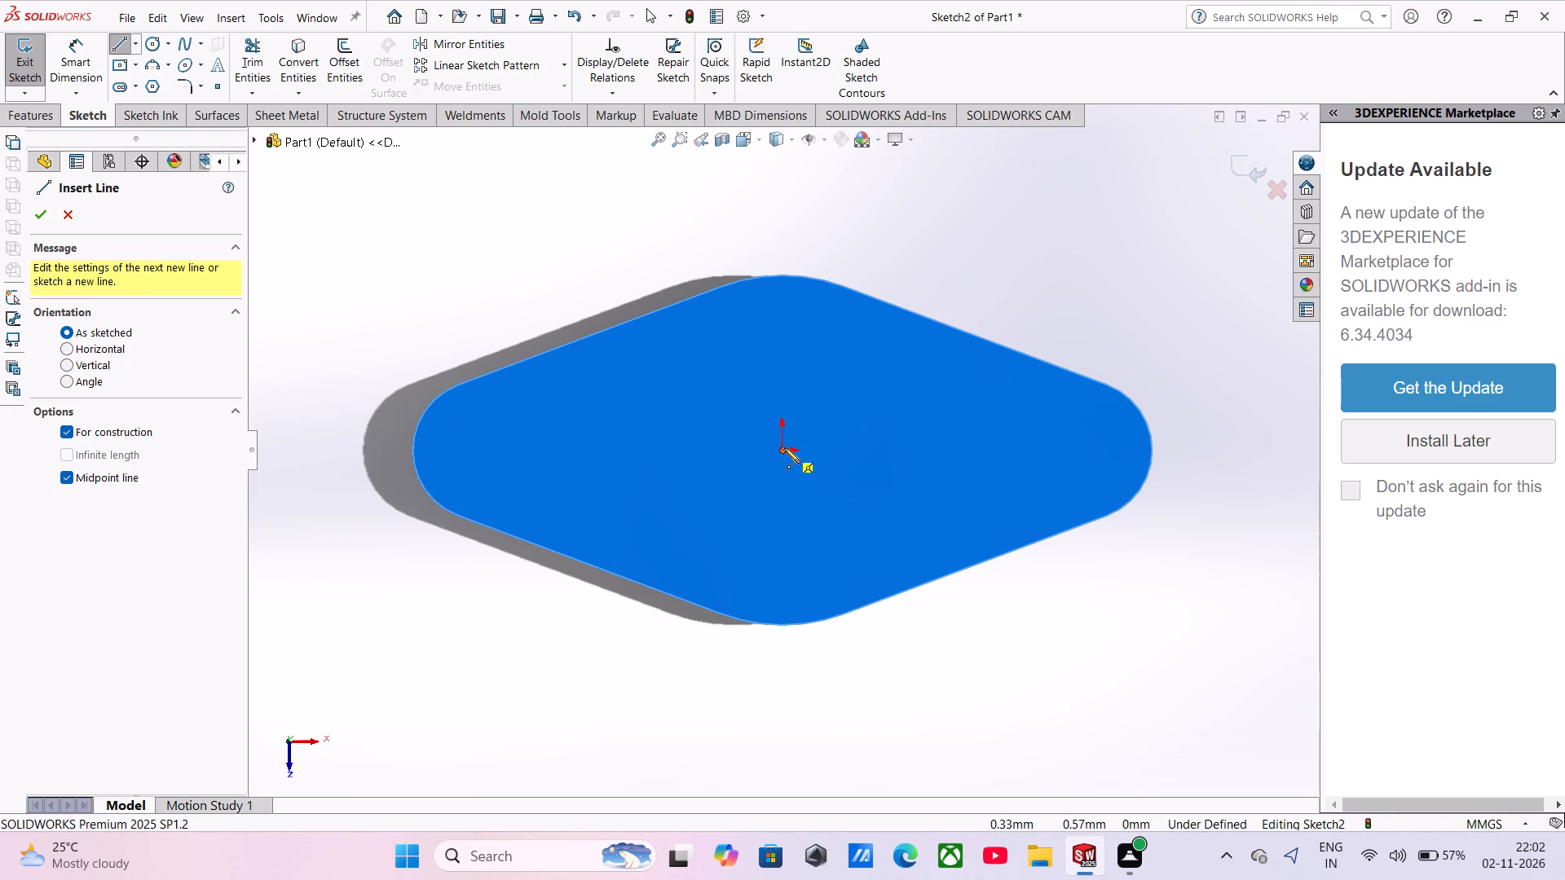
left_click(784, 447)
left_click(955, 451)
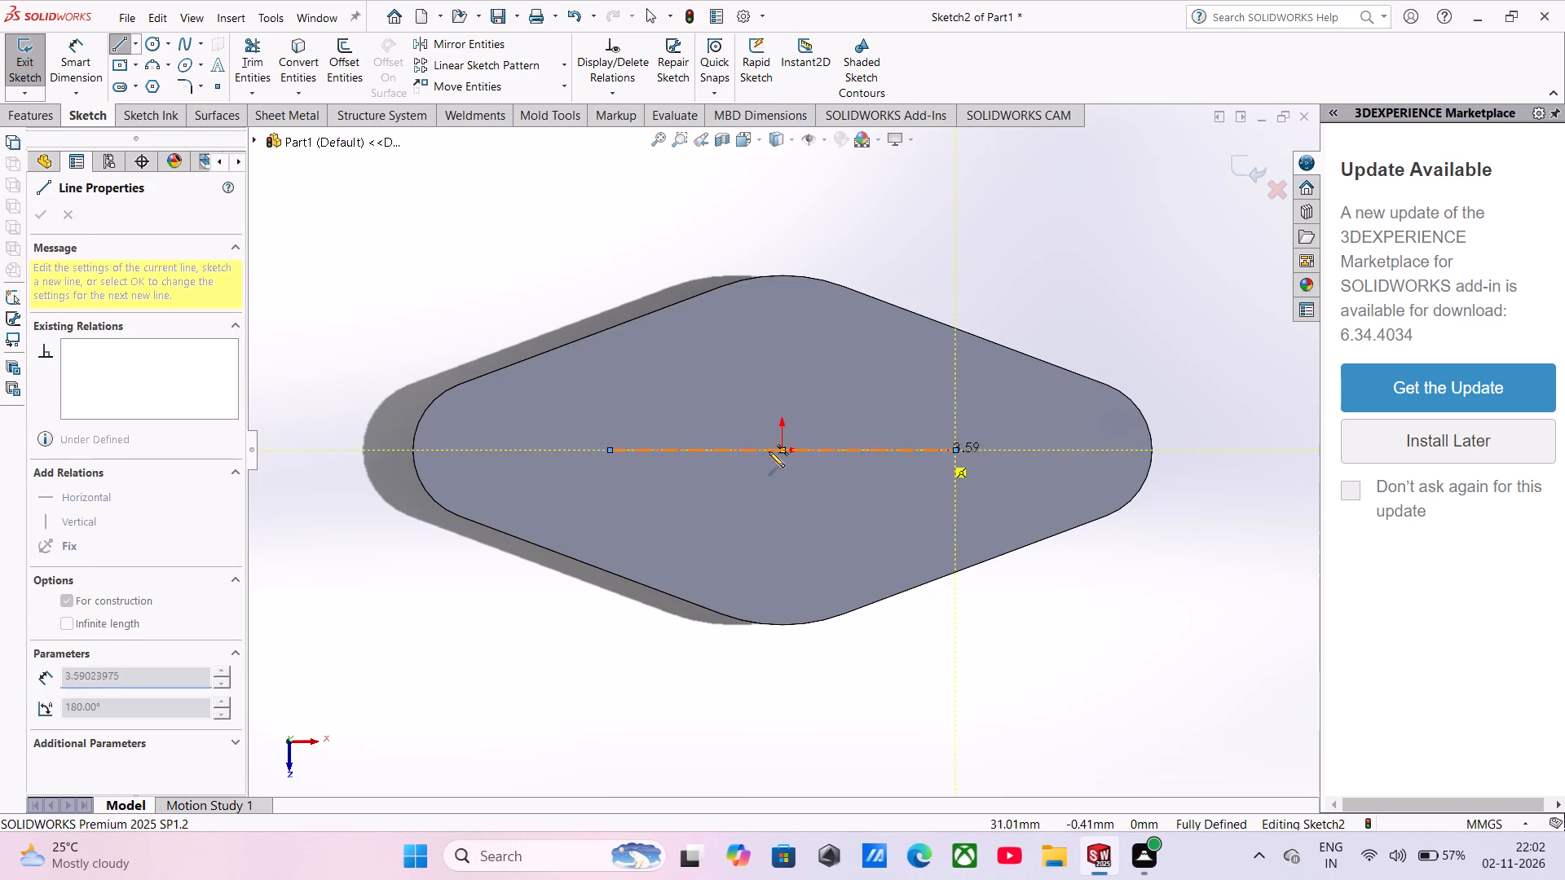
Dimension the distance between the construction line's two endpoints as 120 mm.
left_click_drag(70, 51, 79, 63)
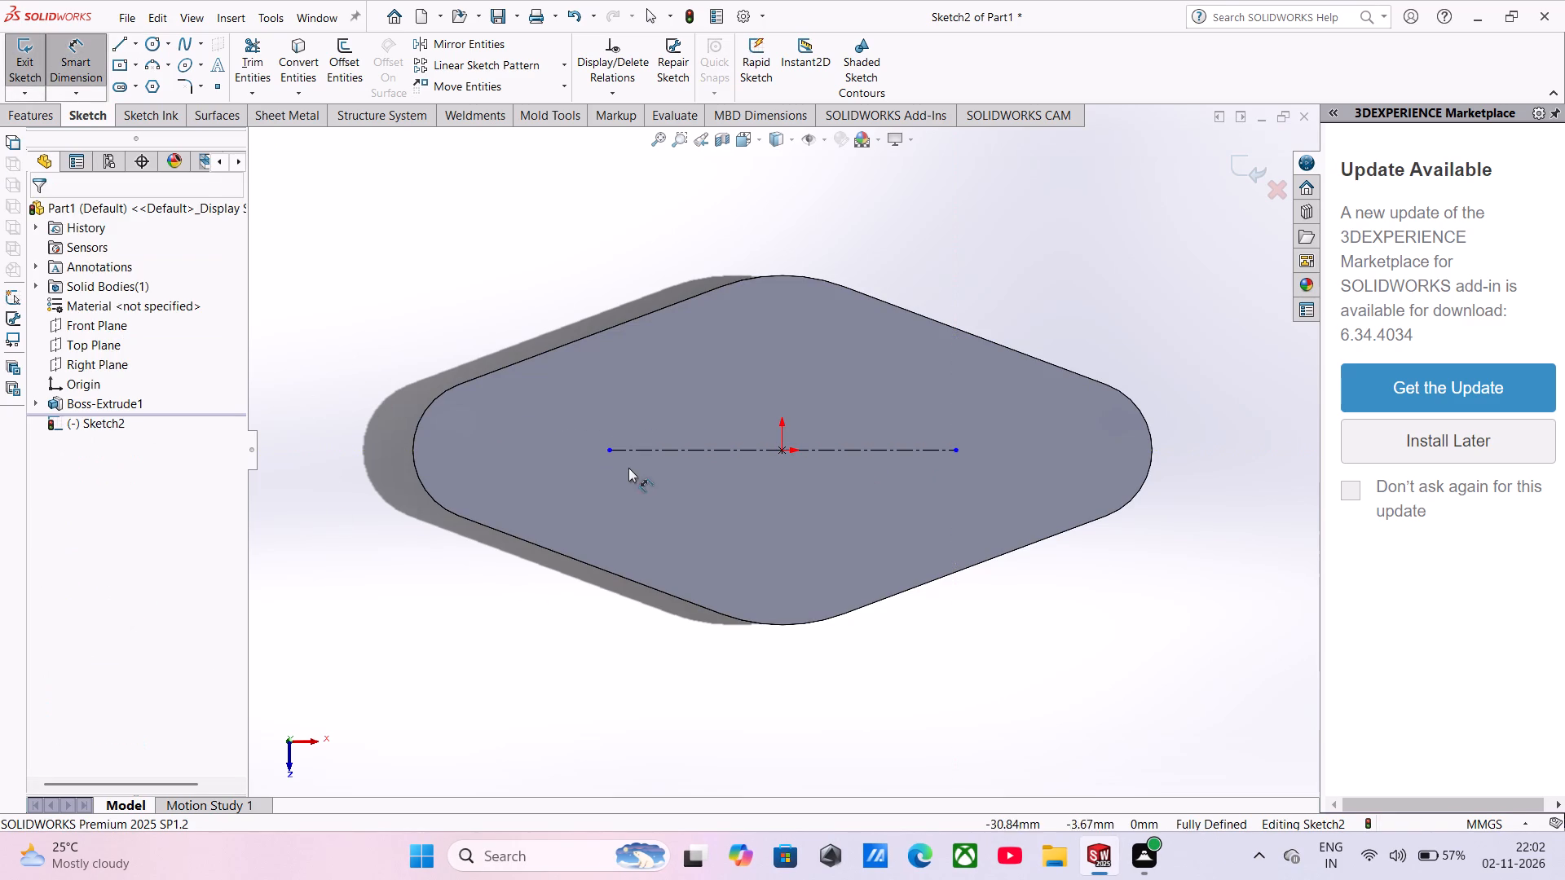
left_click(610, 449)
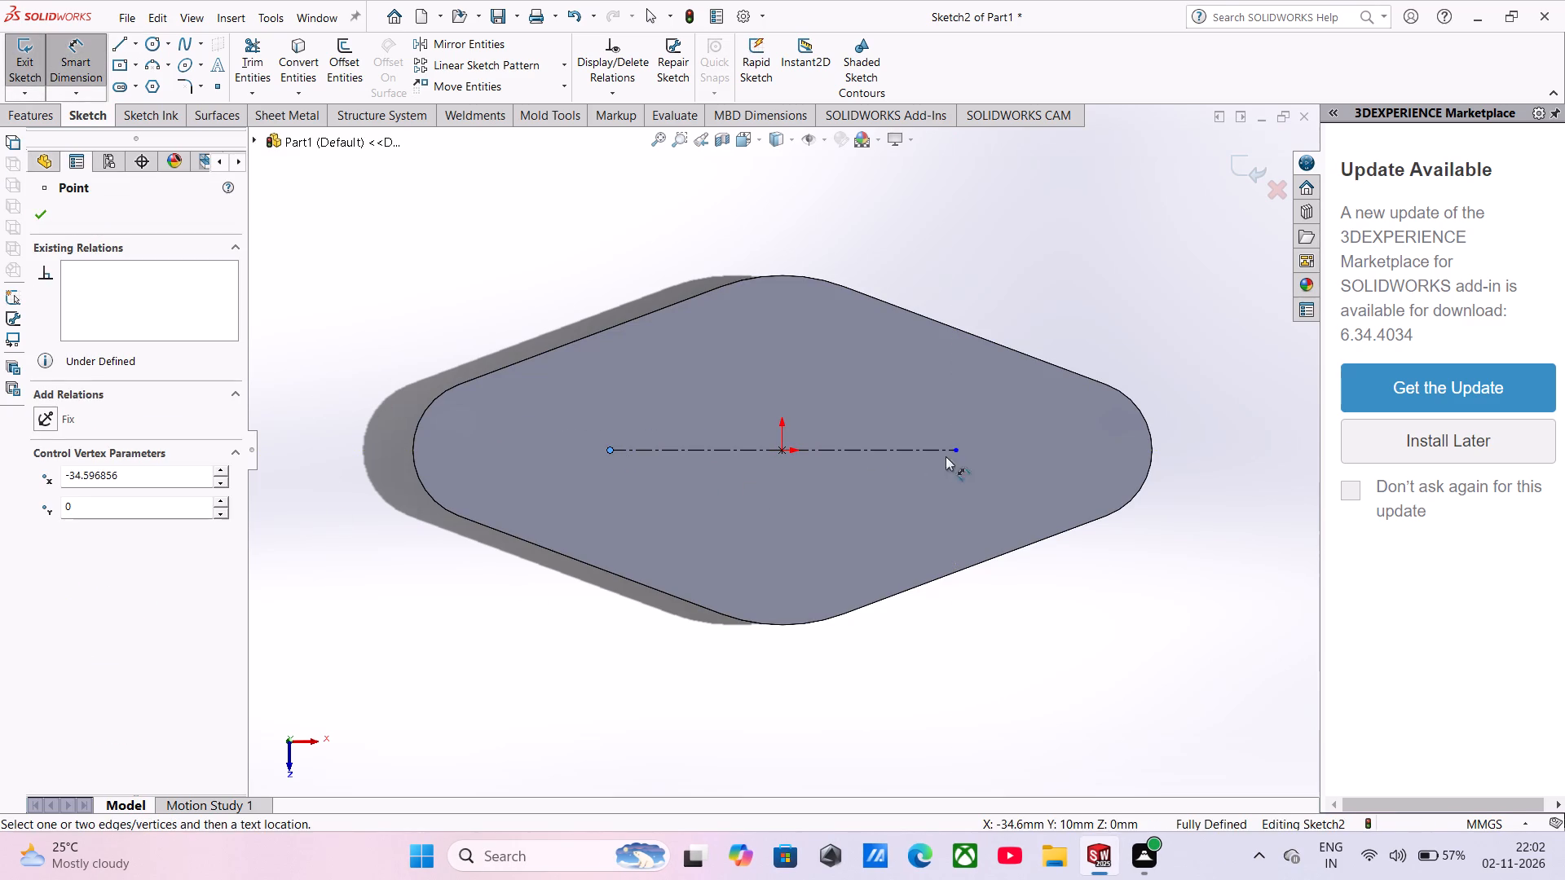
left_click(953, 451)
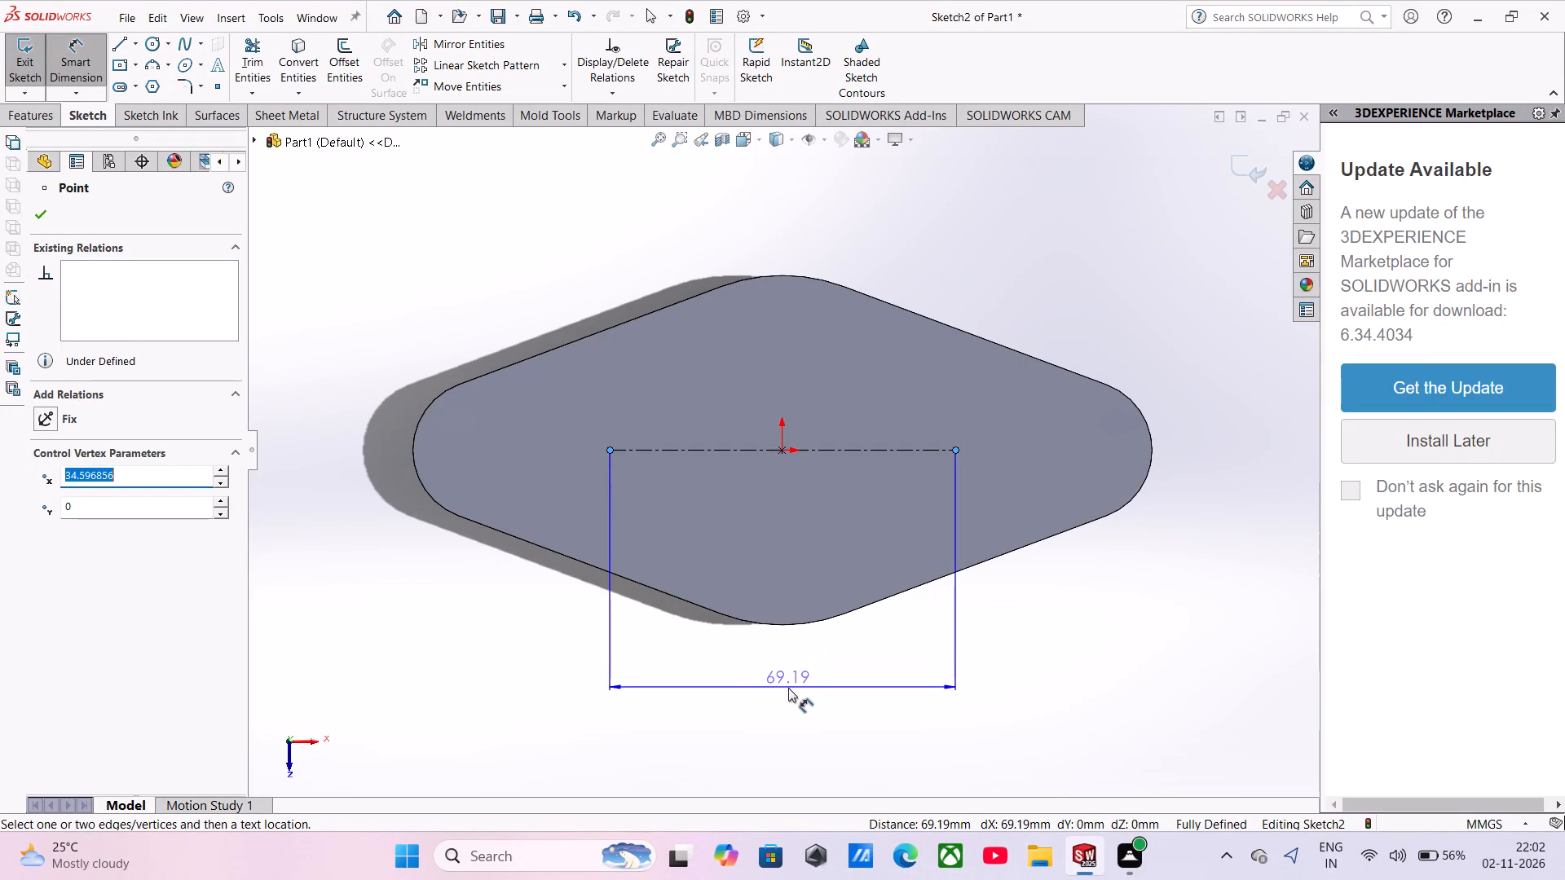
left_click(788, 688)
type("120")
key("Return")
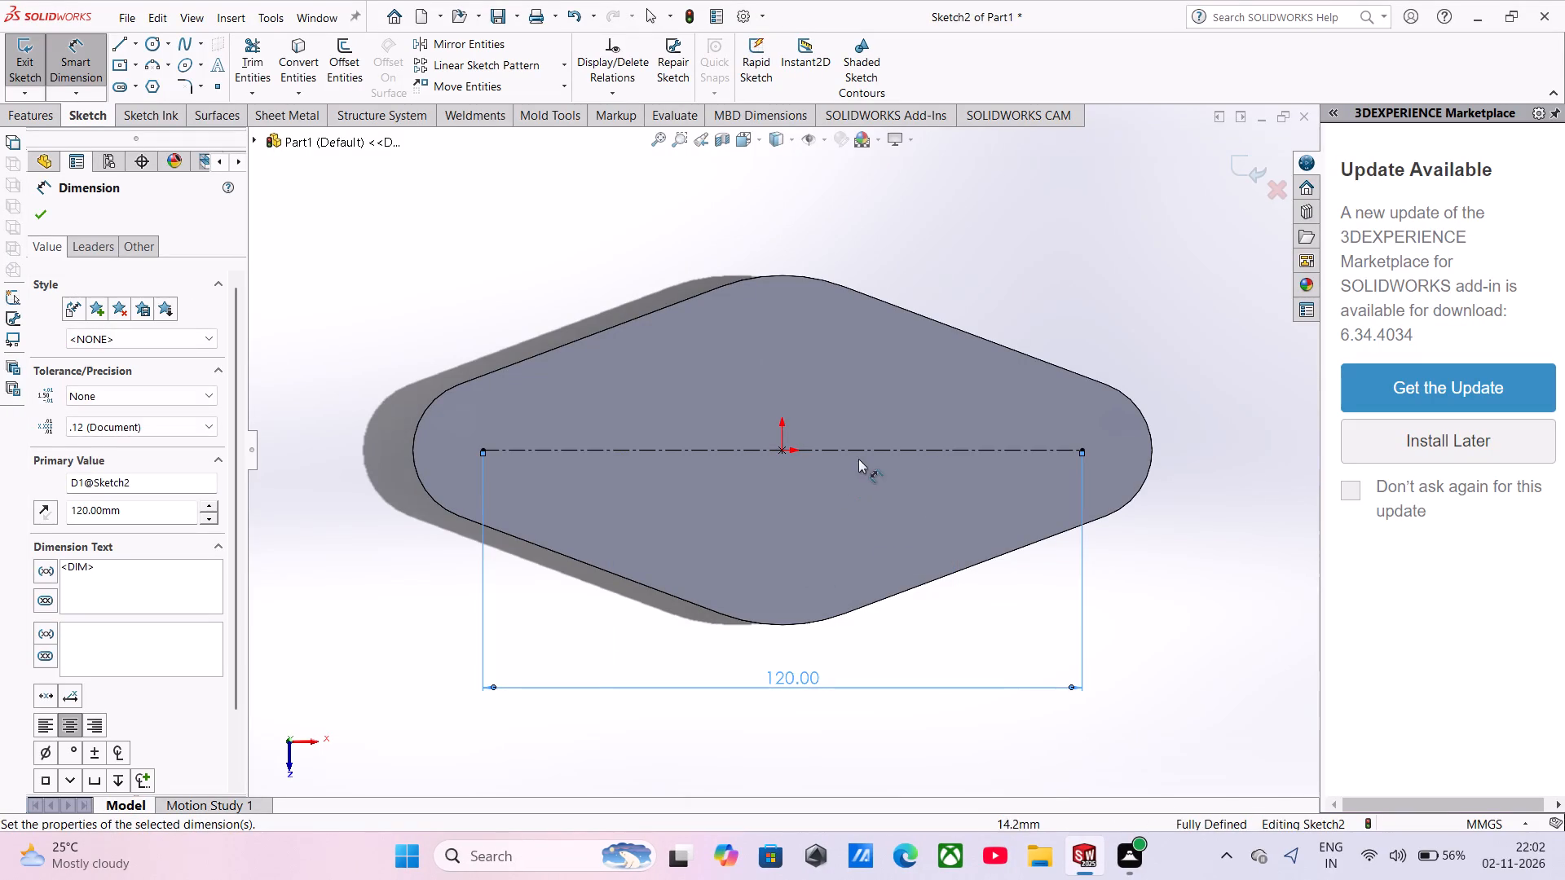
Sketch a circle centred on the construction line's left endpoint and dimension its diameter as 20 mm.
scroll(858, 459, "down", 2)
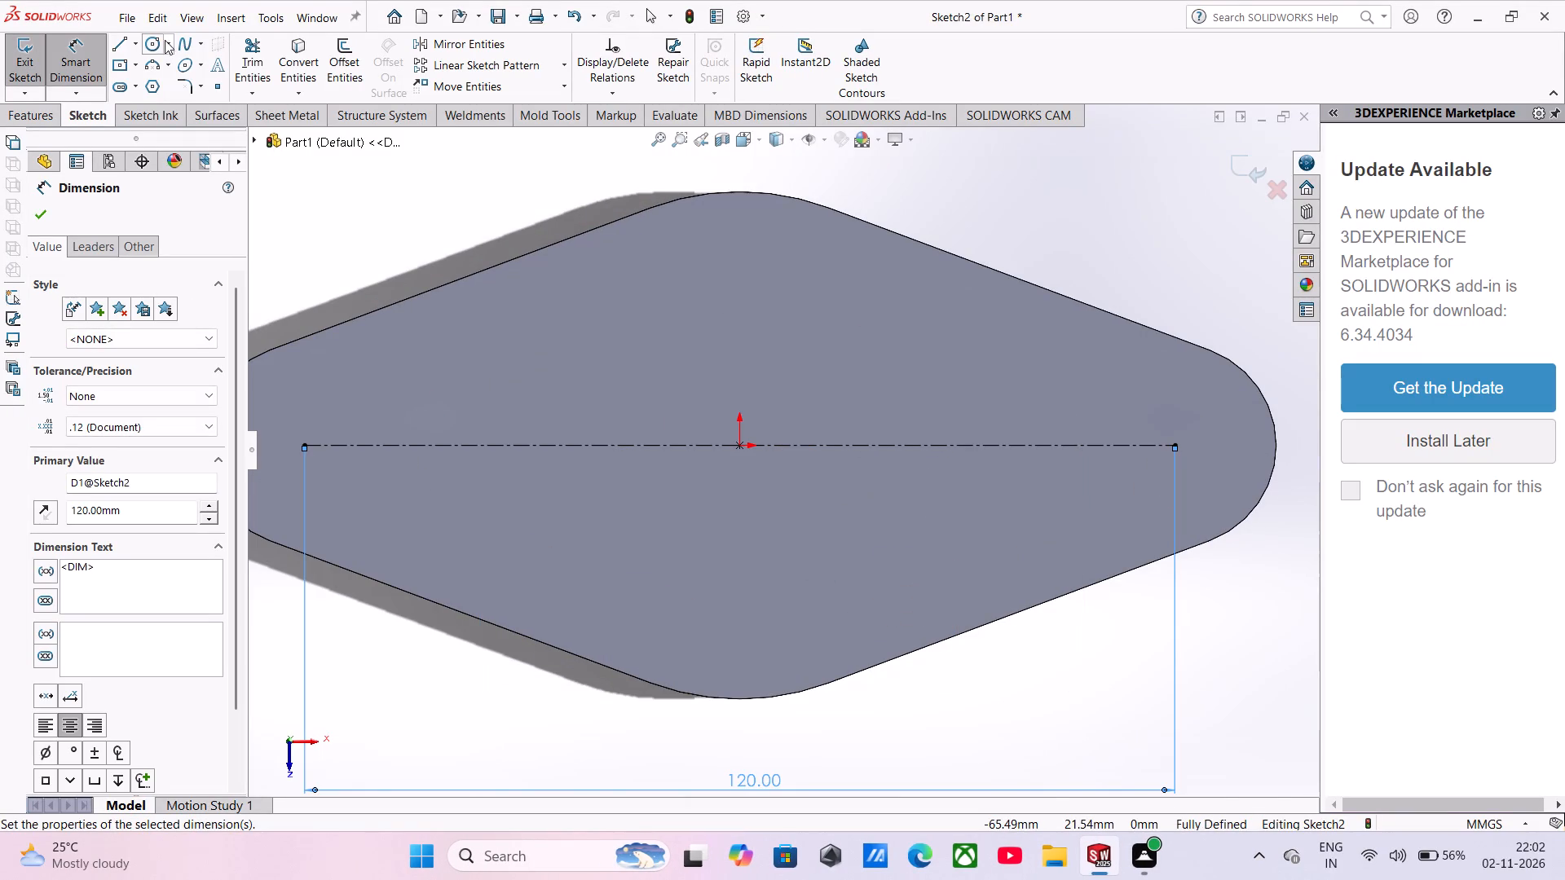
left_click(156, 42)
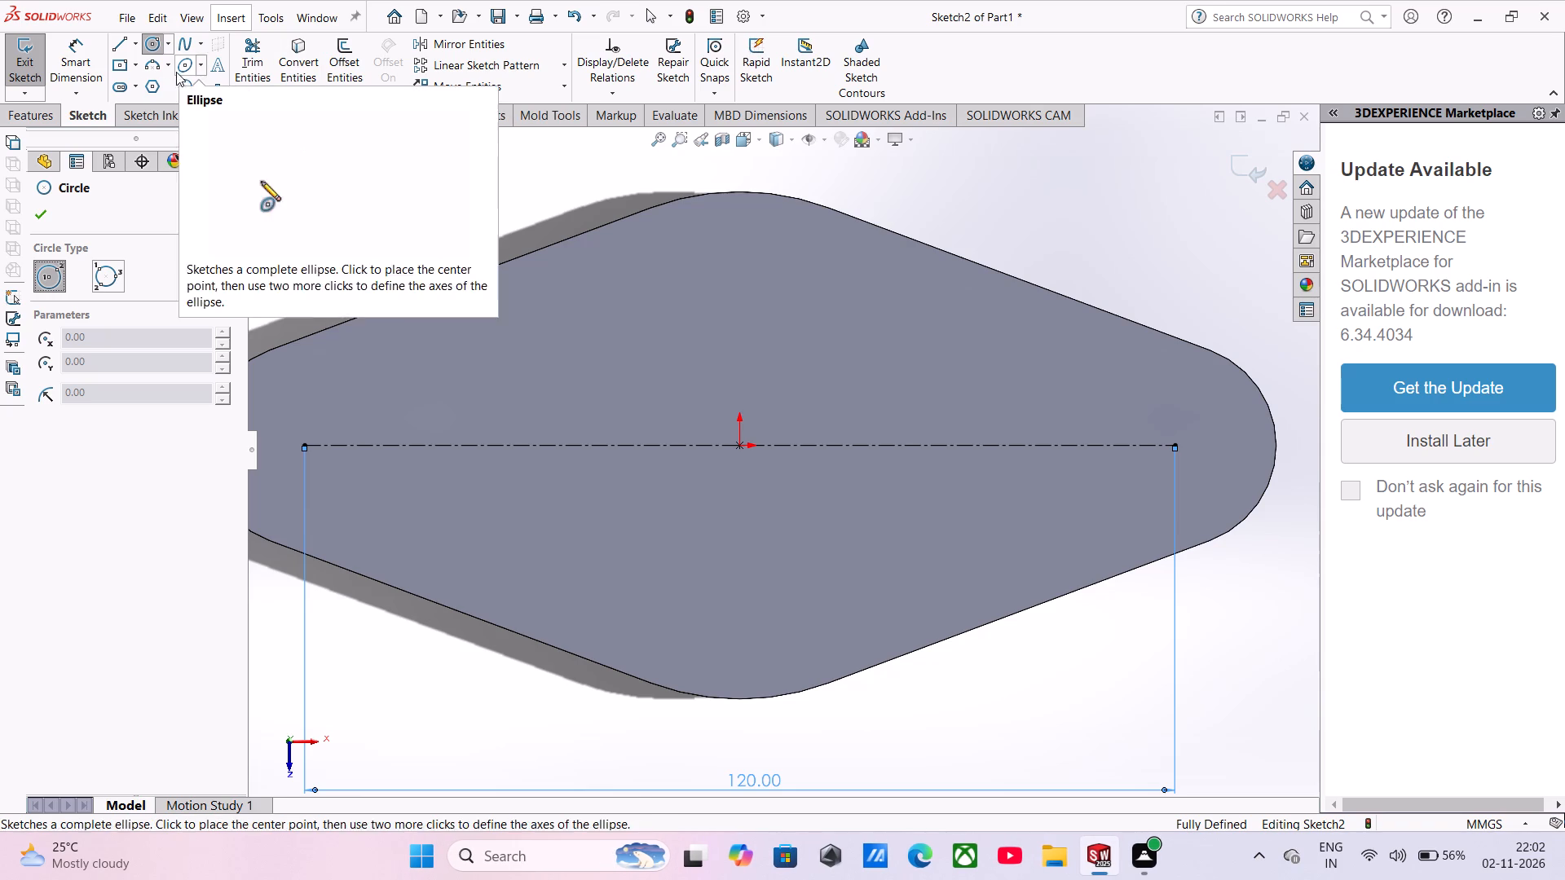
scroll(321, 432, "up", 2)
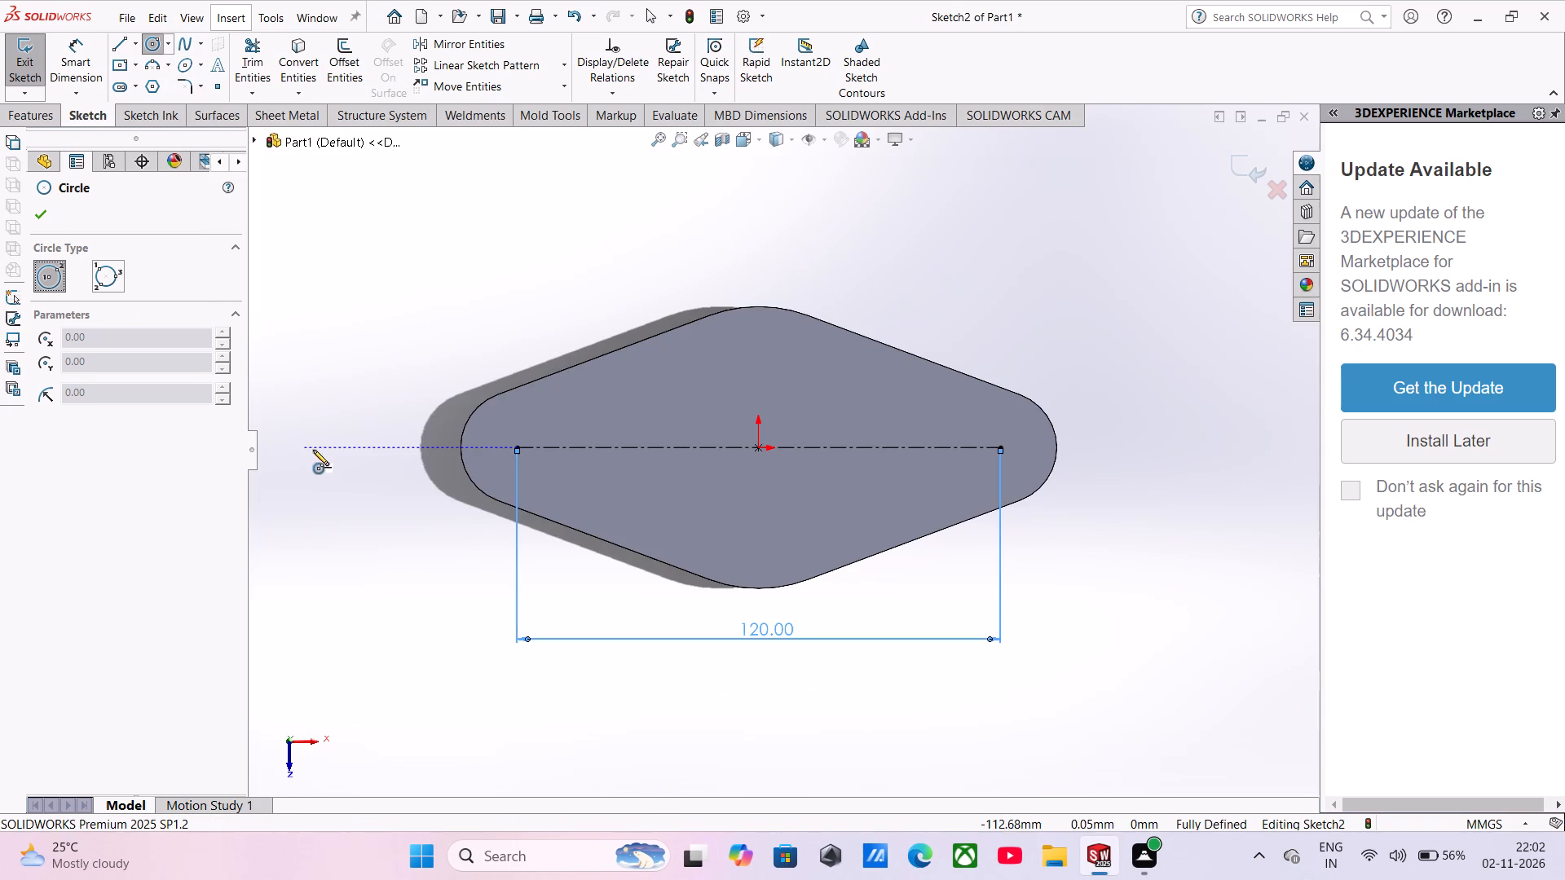
scroll(521, 455, "down", 3)
left_click(564, 437)
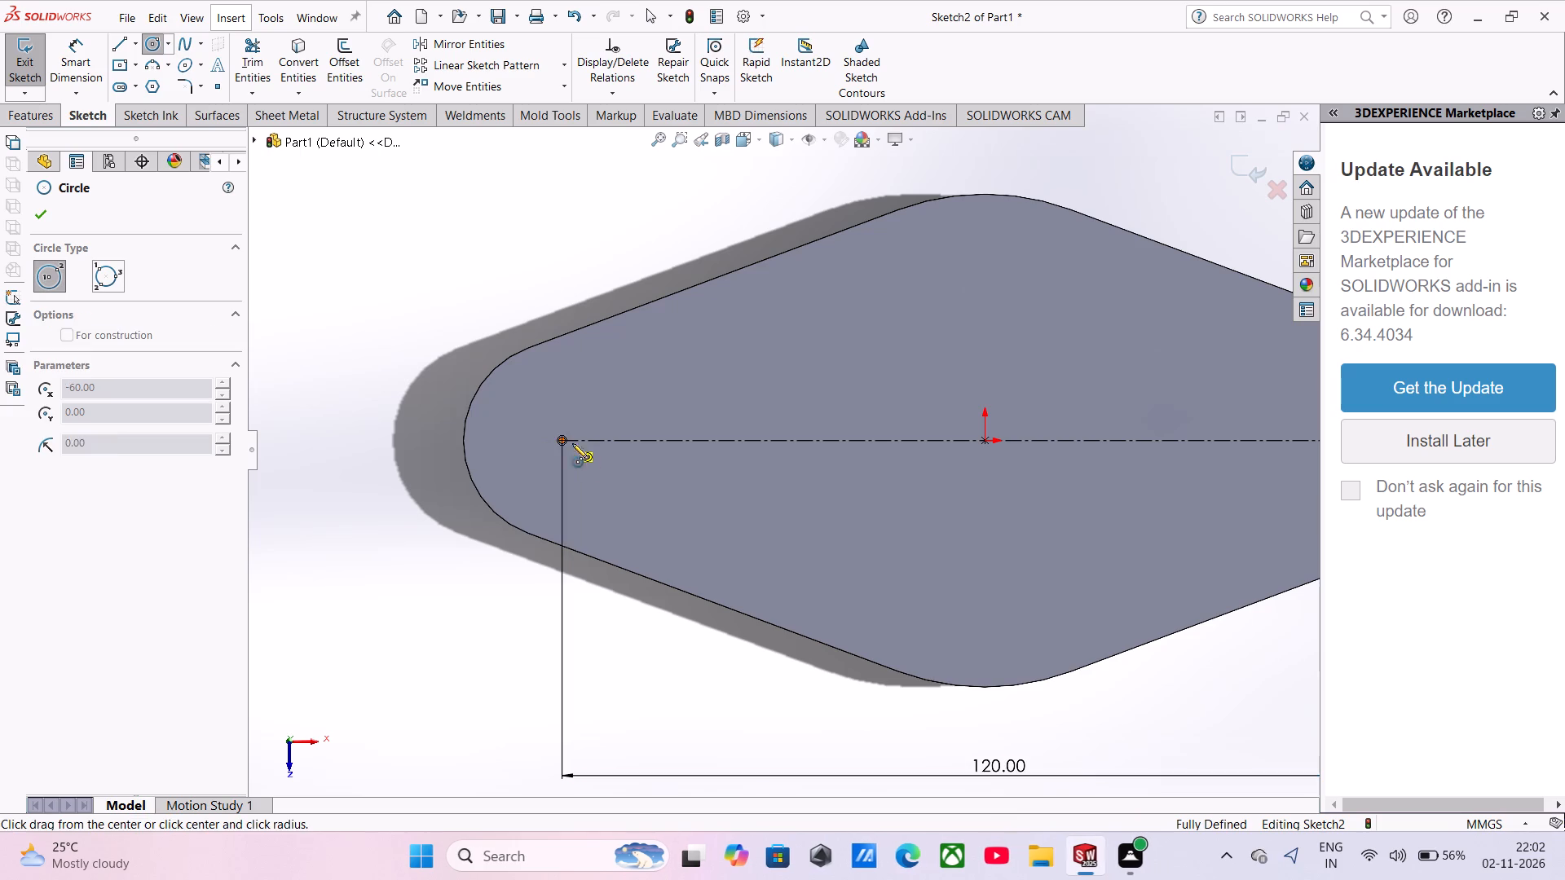
left_click(626, 517)
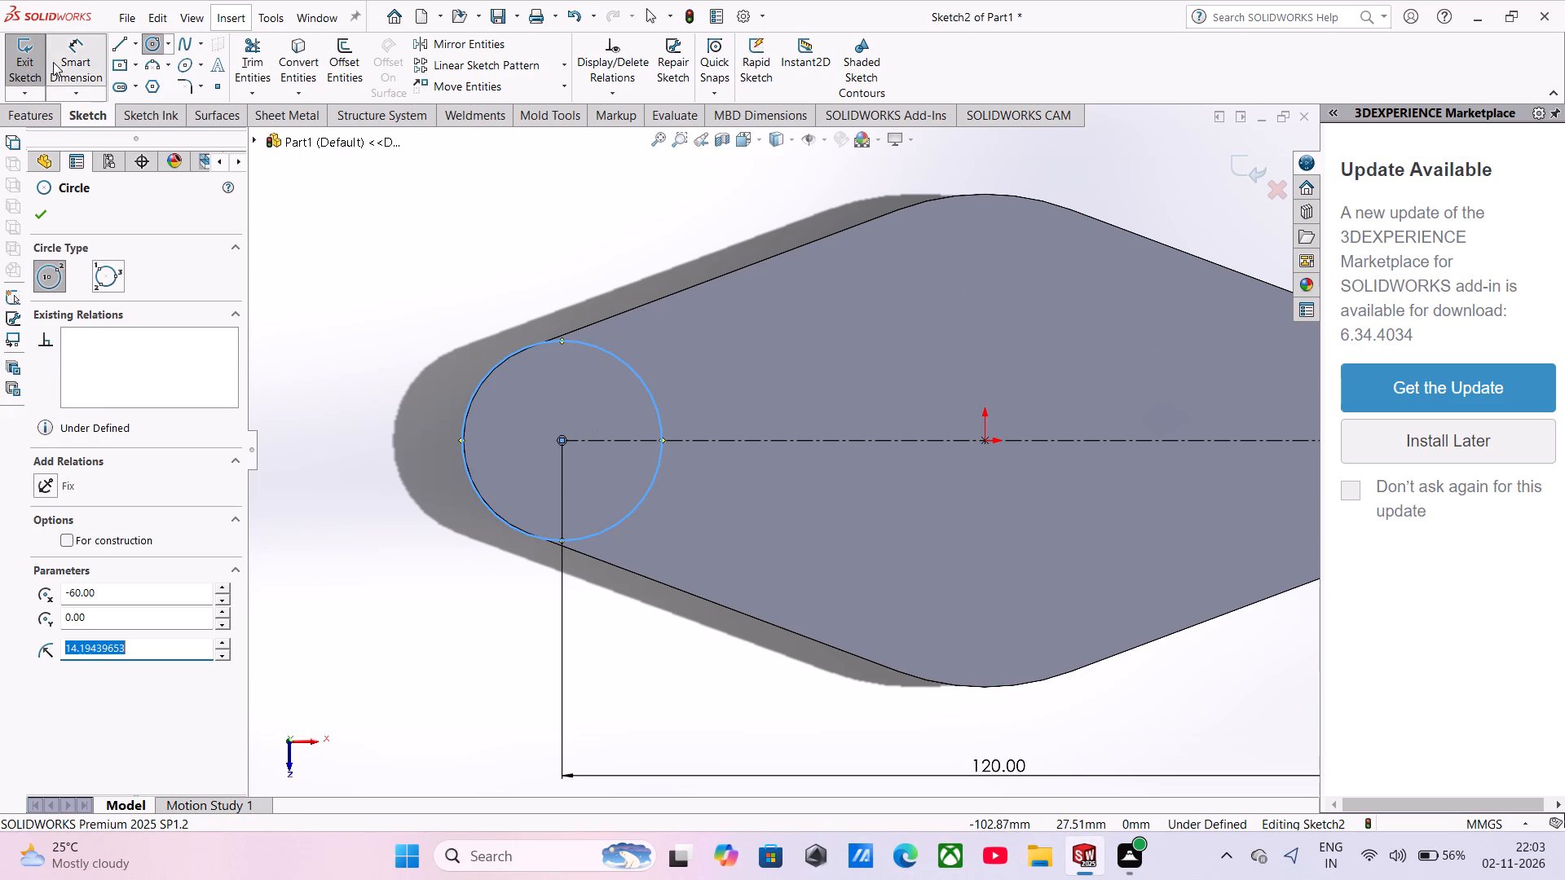
left_click(53, 62)
left_click(649, 385)
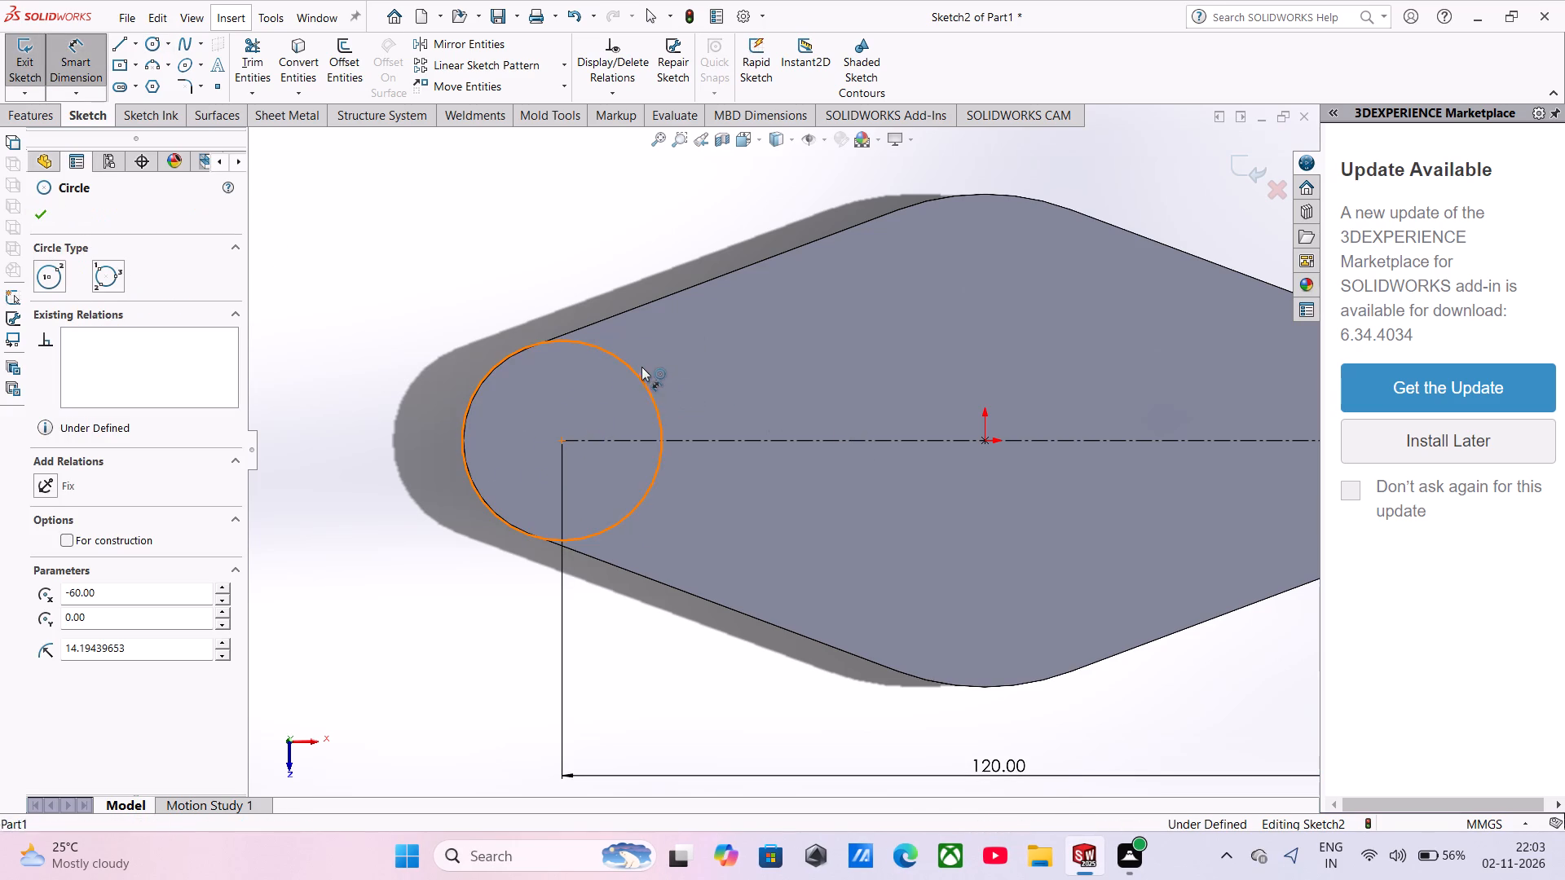
left_click(556, 251)
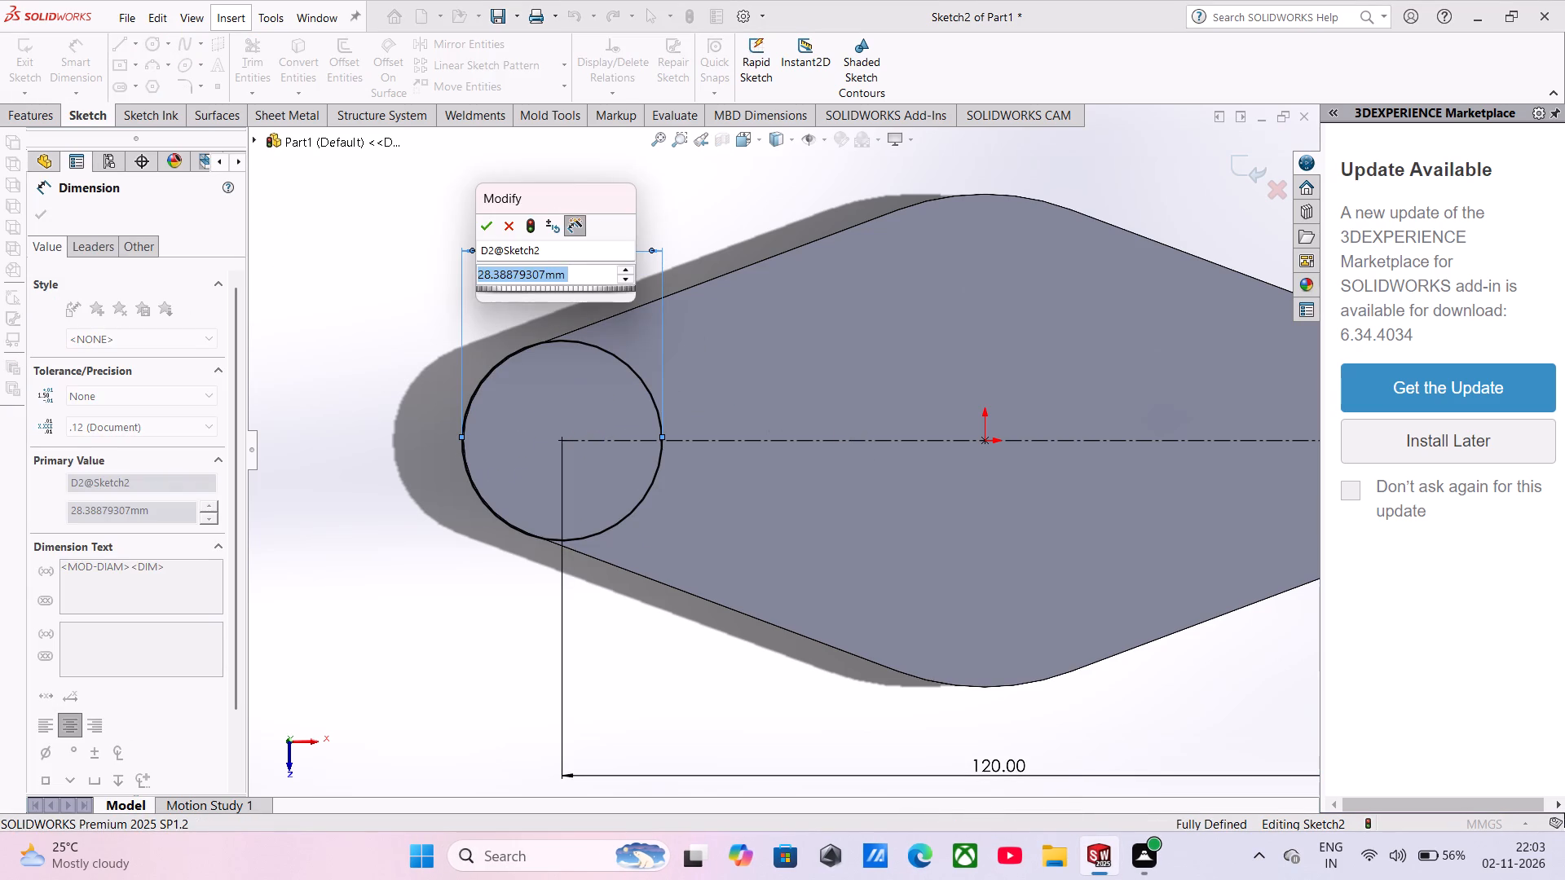
type("20")
key("Return")
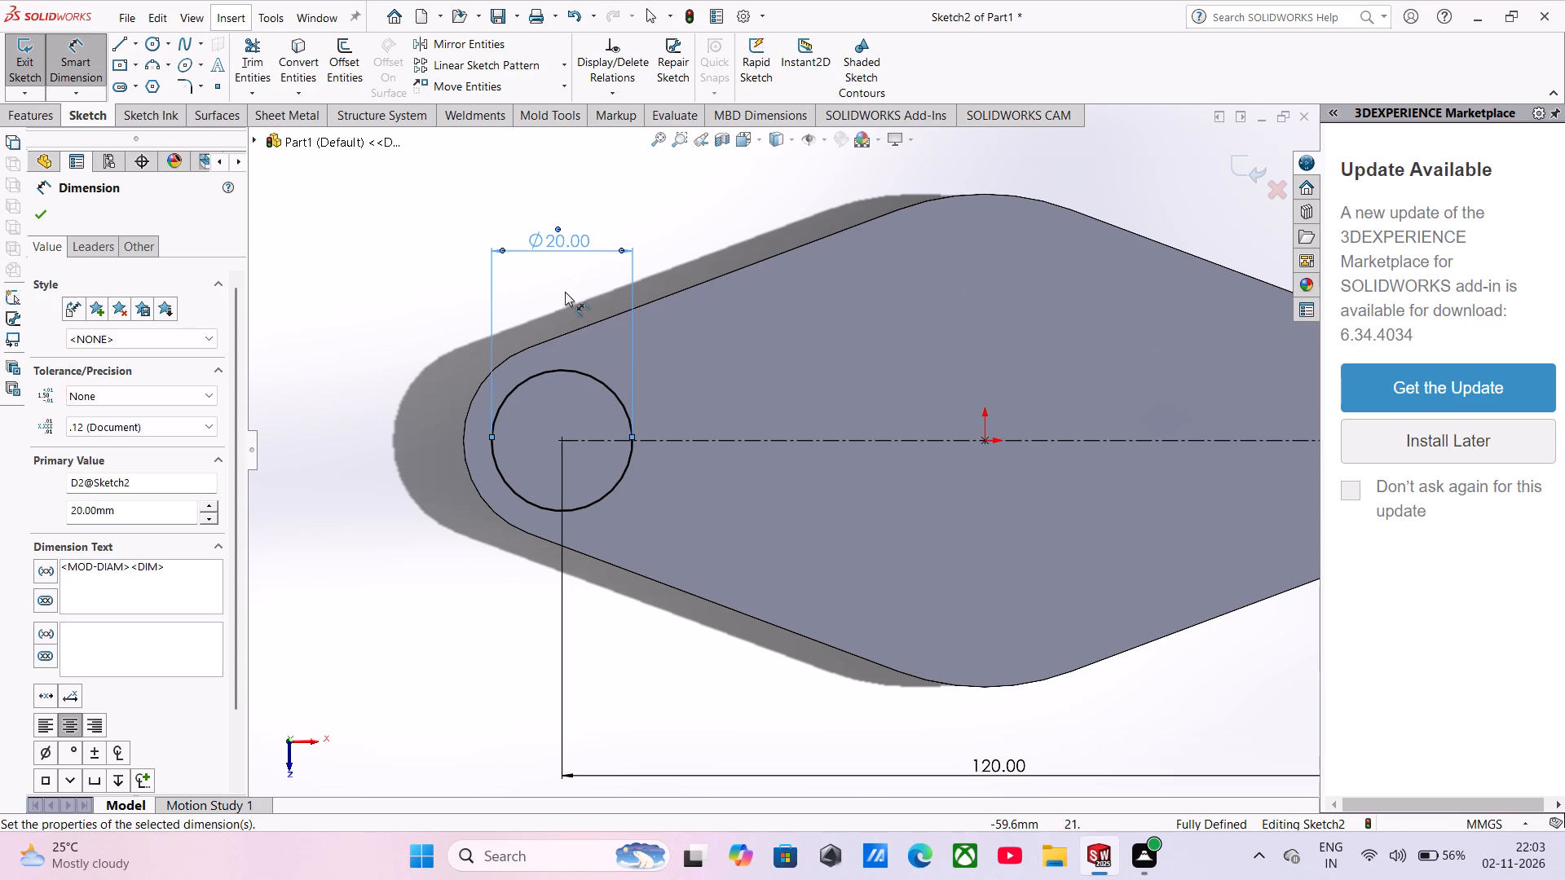
Sketch a circle centred on the construction line's right endpoint and dimension its diameter as 12 mm.
scroll(568, 391, "up", 3)
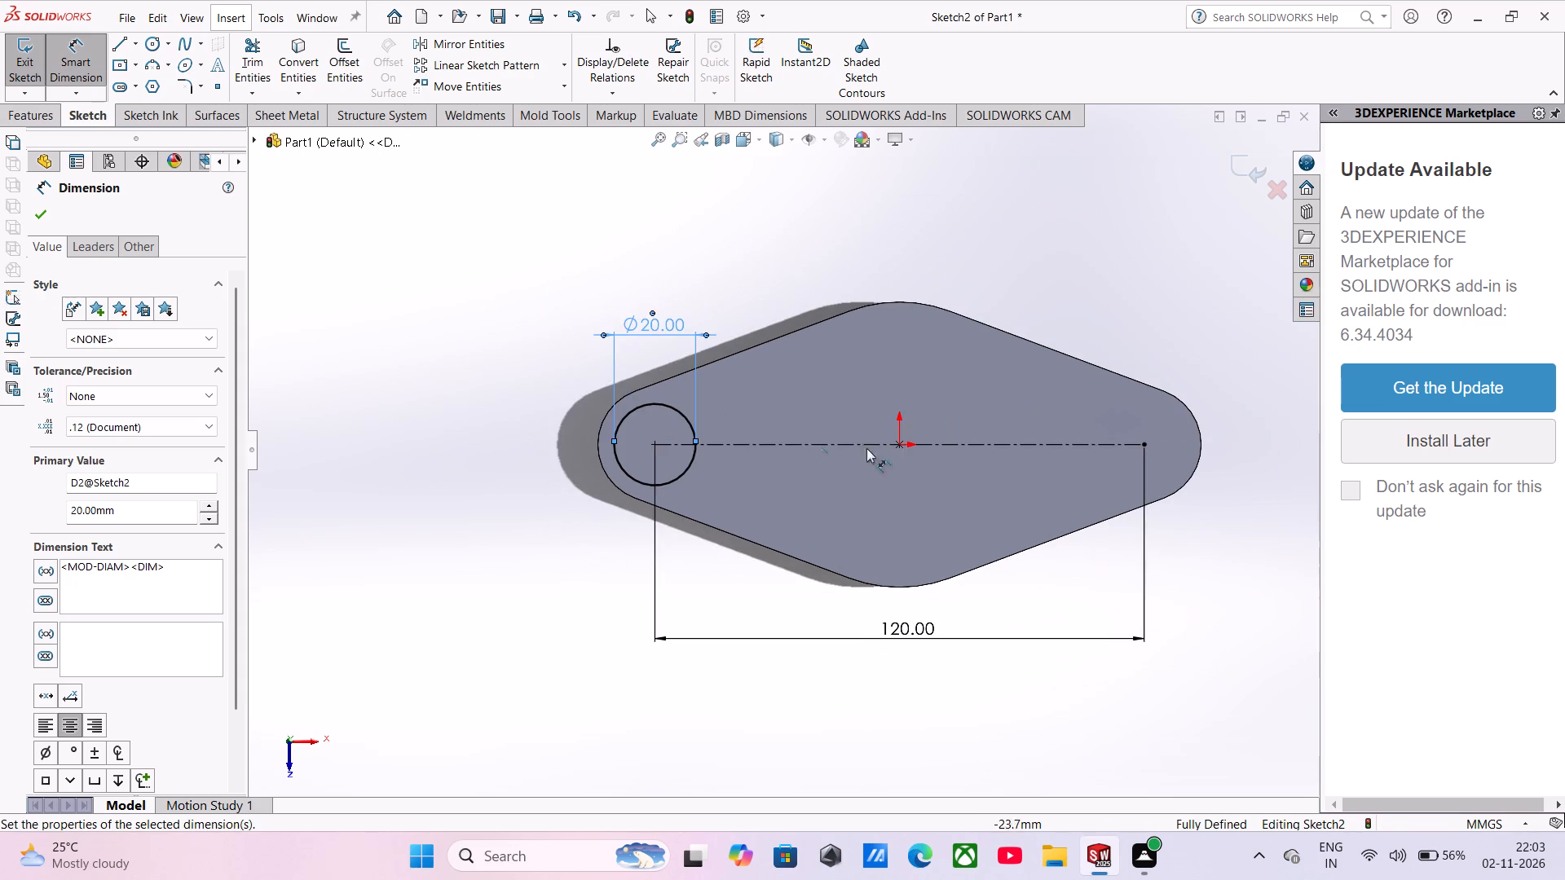
scroll(1118, 423, "down", 2)
left_click(147, 35)
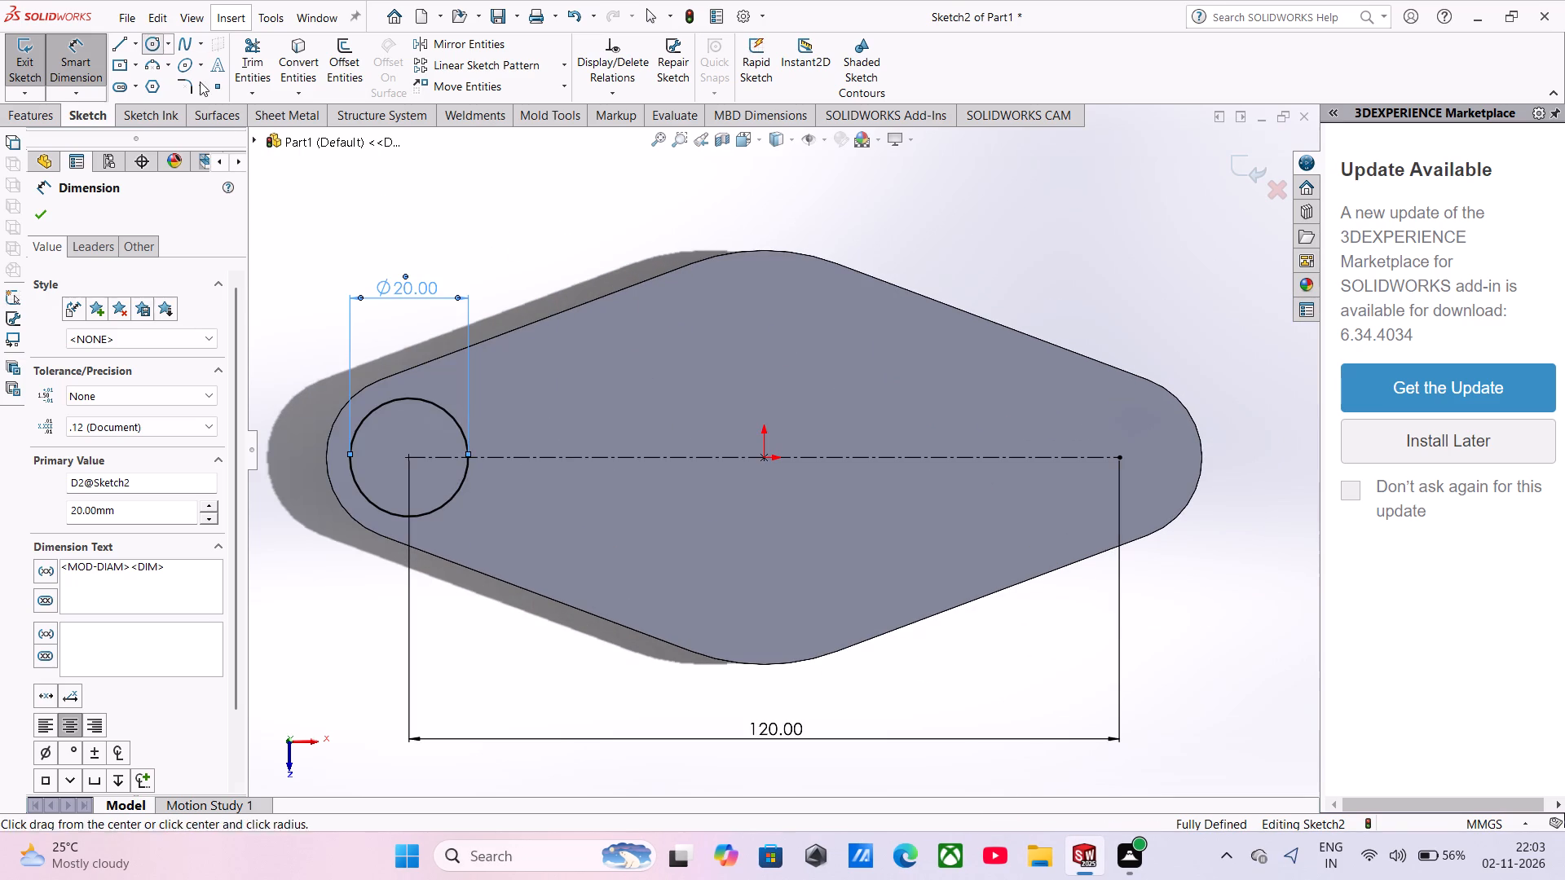
left_click(1118, 460)
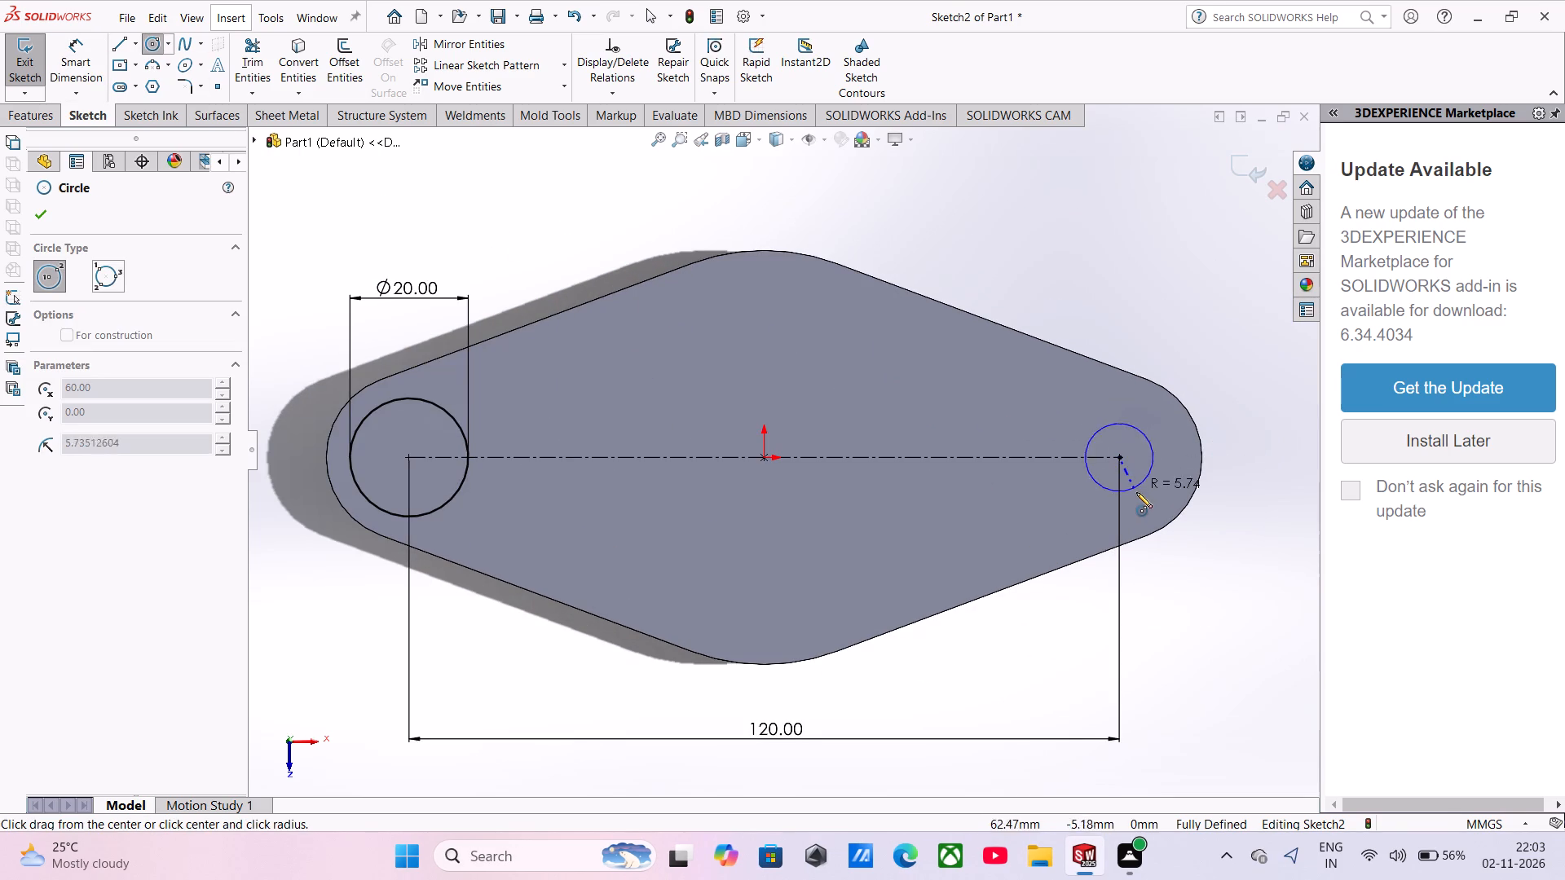
left_click(1136, 493)
left_click_drag(68, 45, 79, 51)
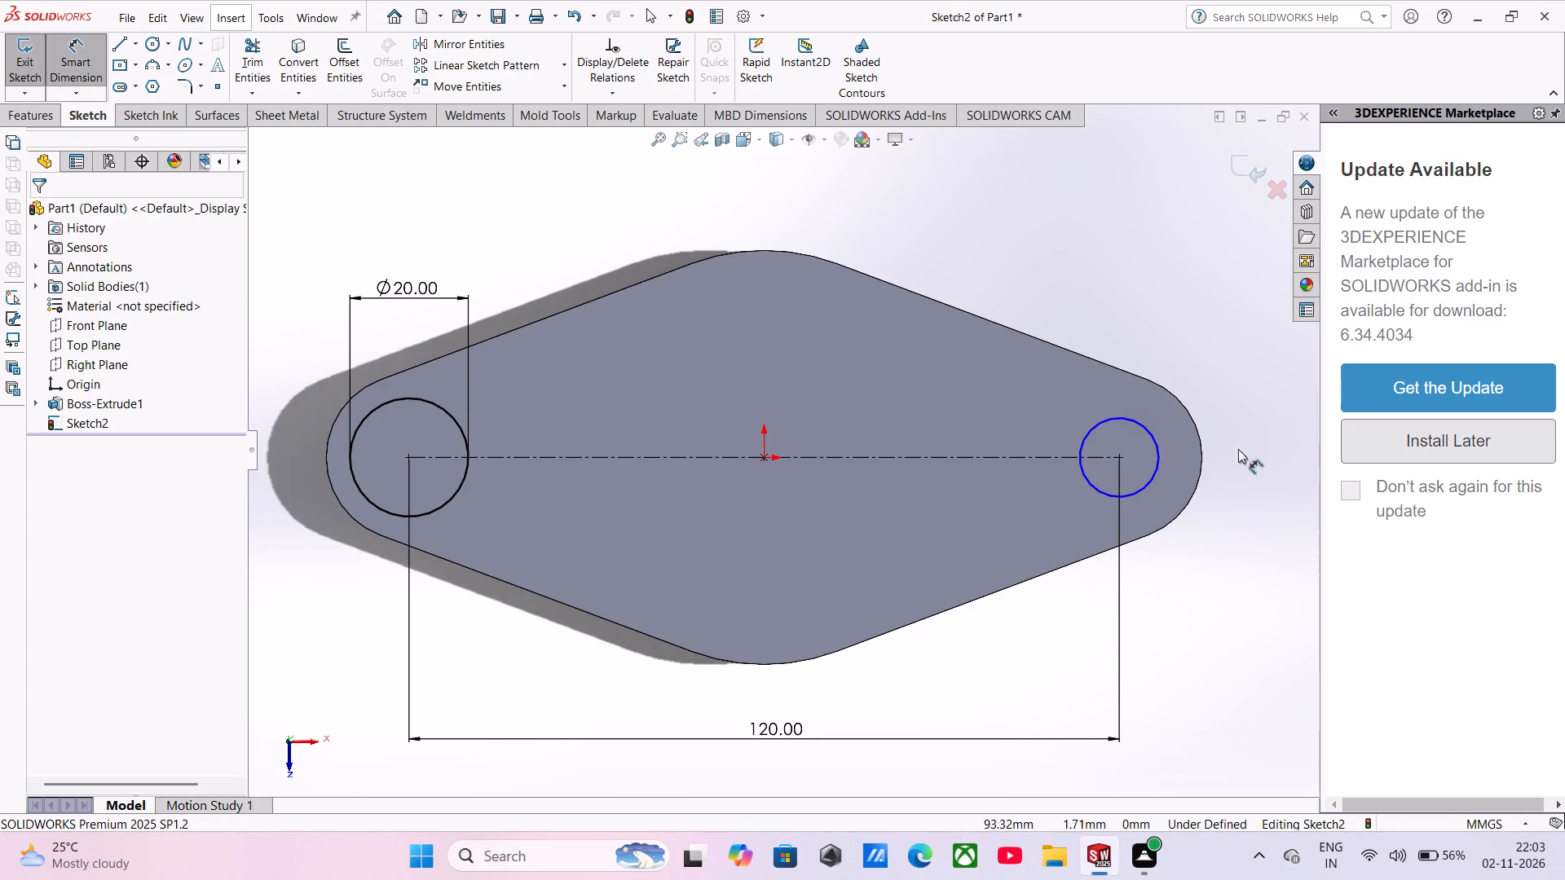
left_click(1114, 421)
left_click(1133, 275)
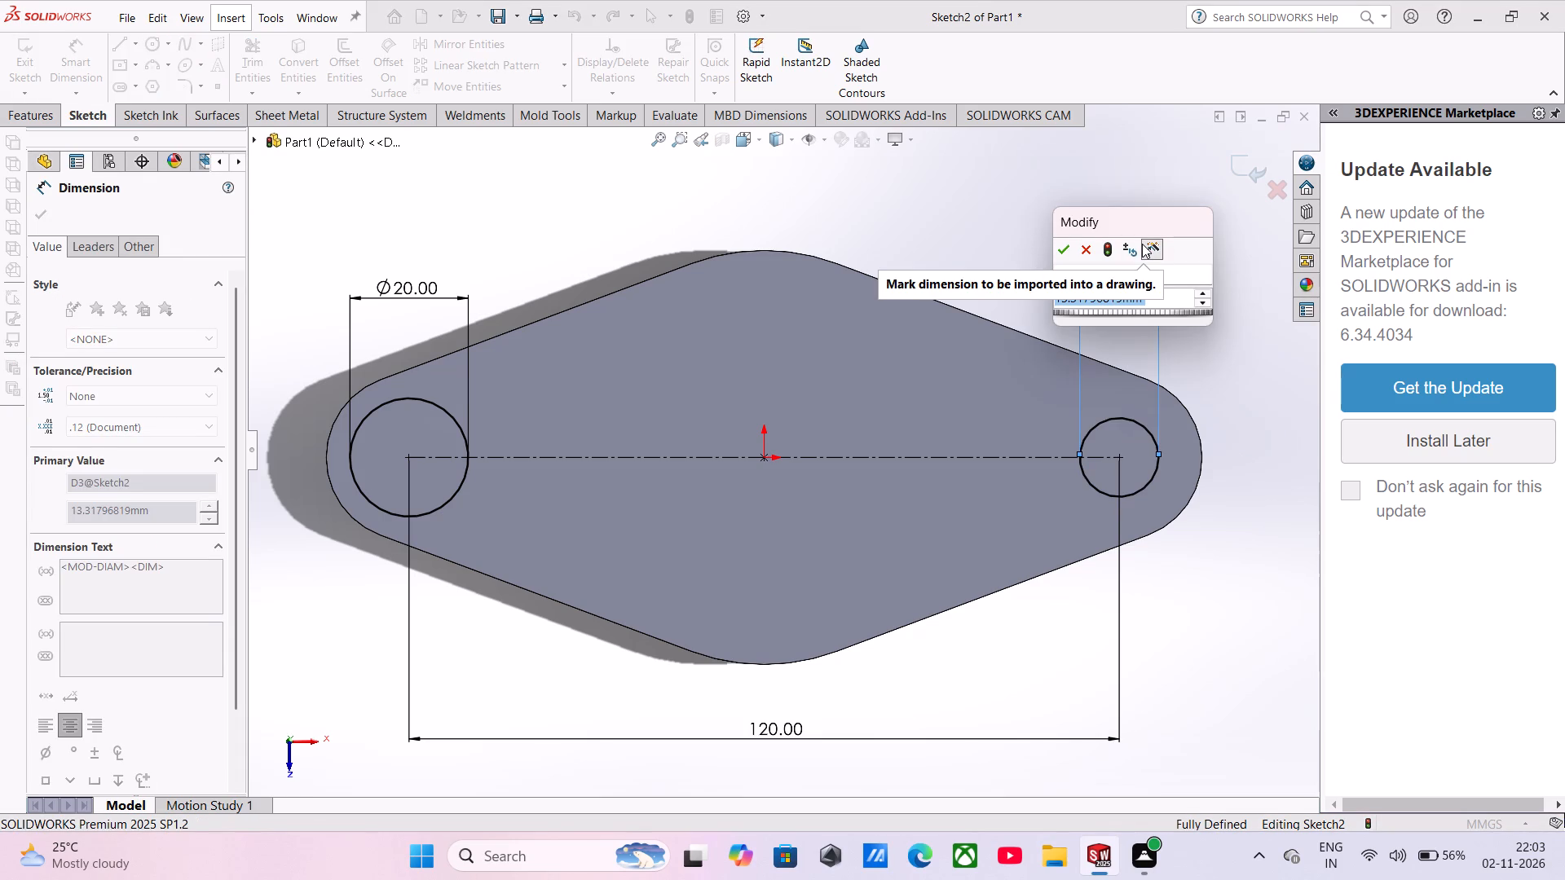
type("12")
key("Return")
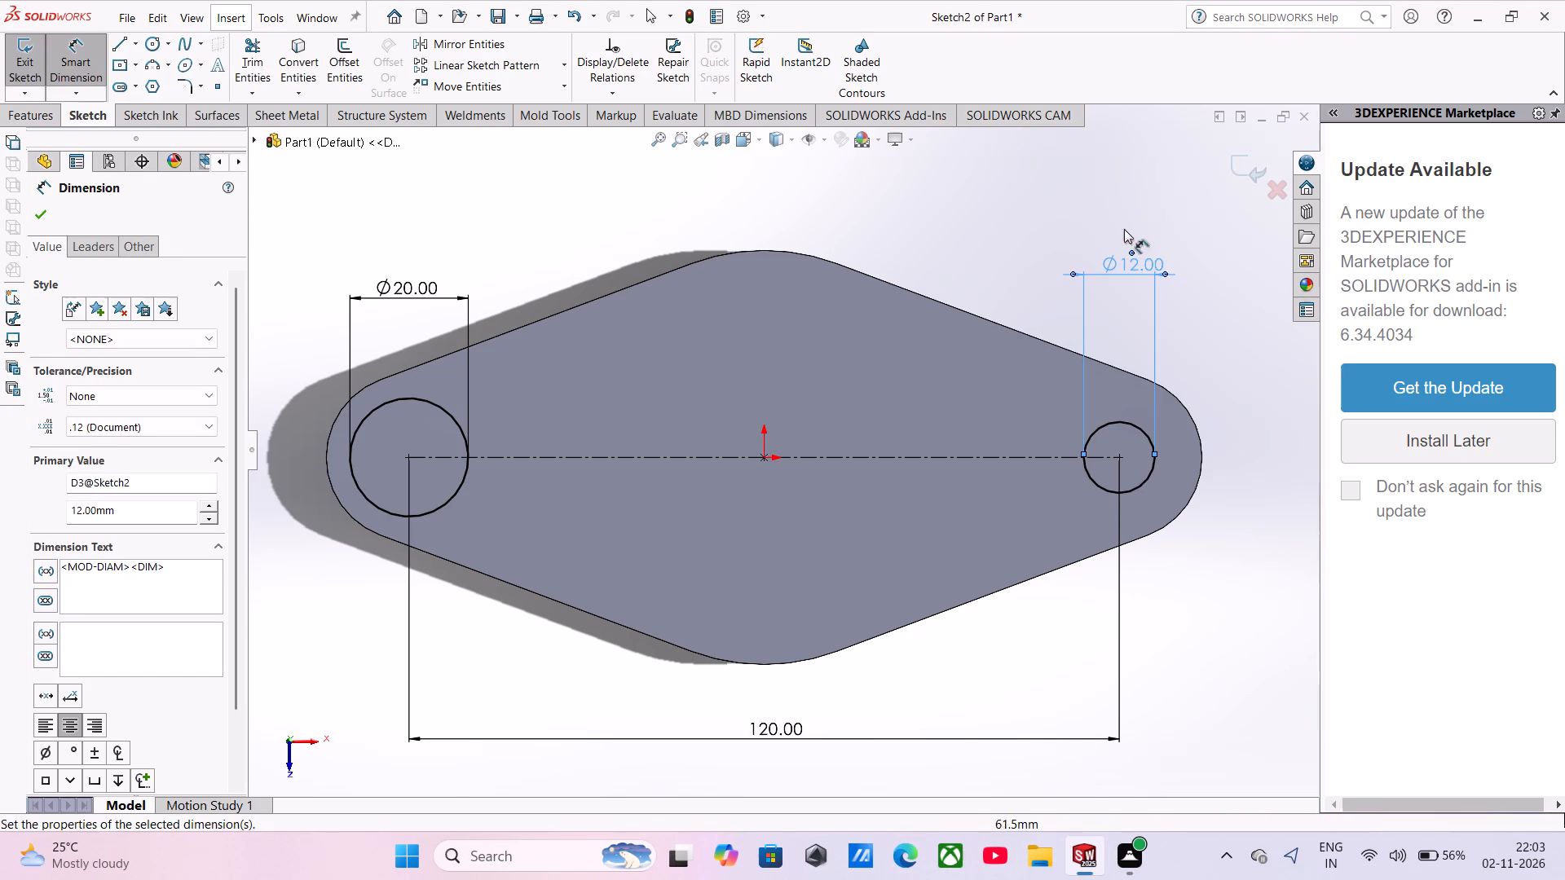
Sketch a larger circle concentric with the 12 mm circle at the right endpoint and dimension its diameter as 20 mm.
left_click(148, 39)
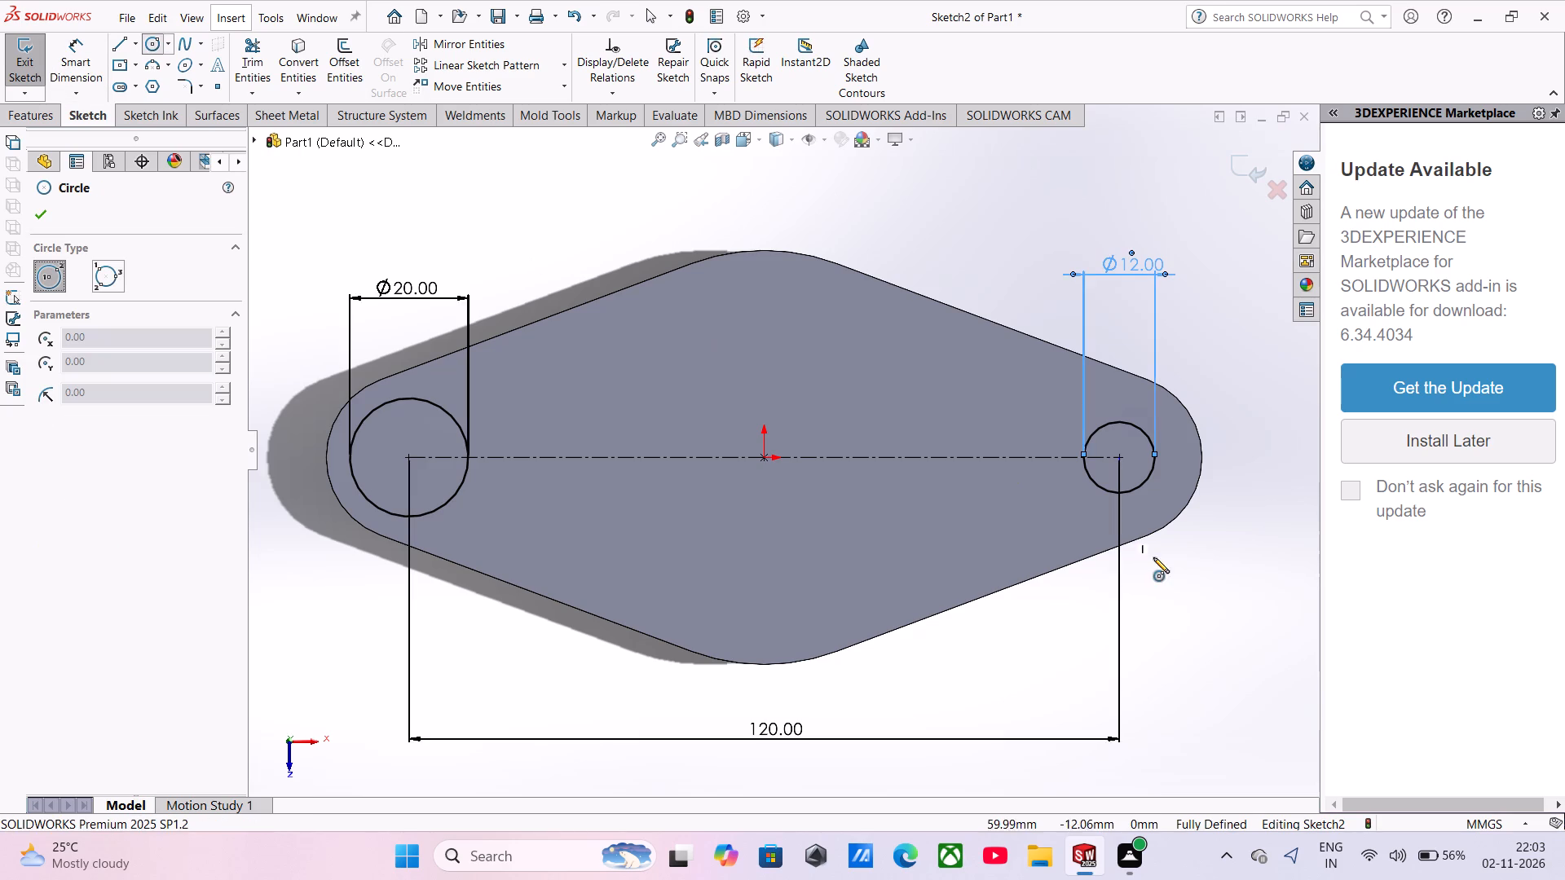
left_click(1122, 458)
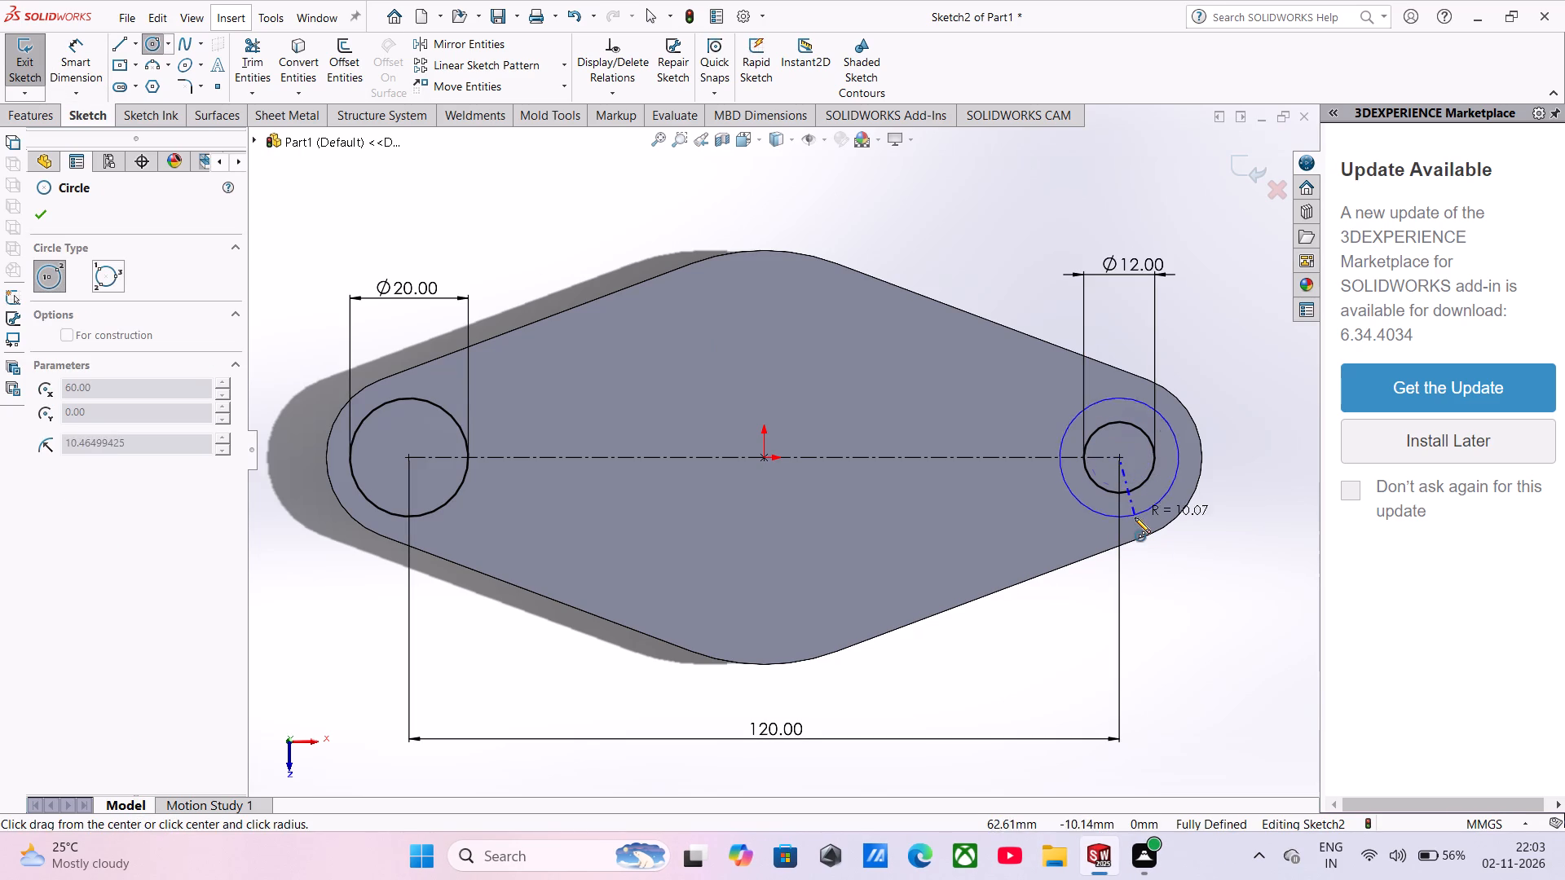
left_click(1135, 517)
left_click(66, 59)
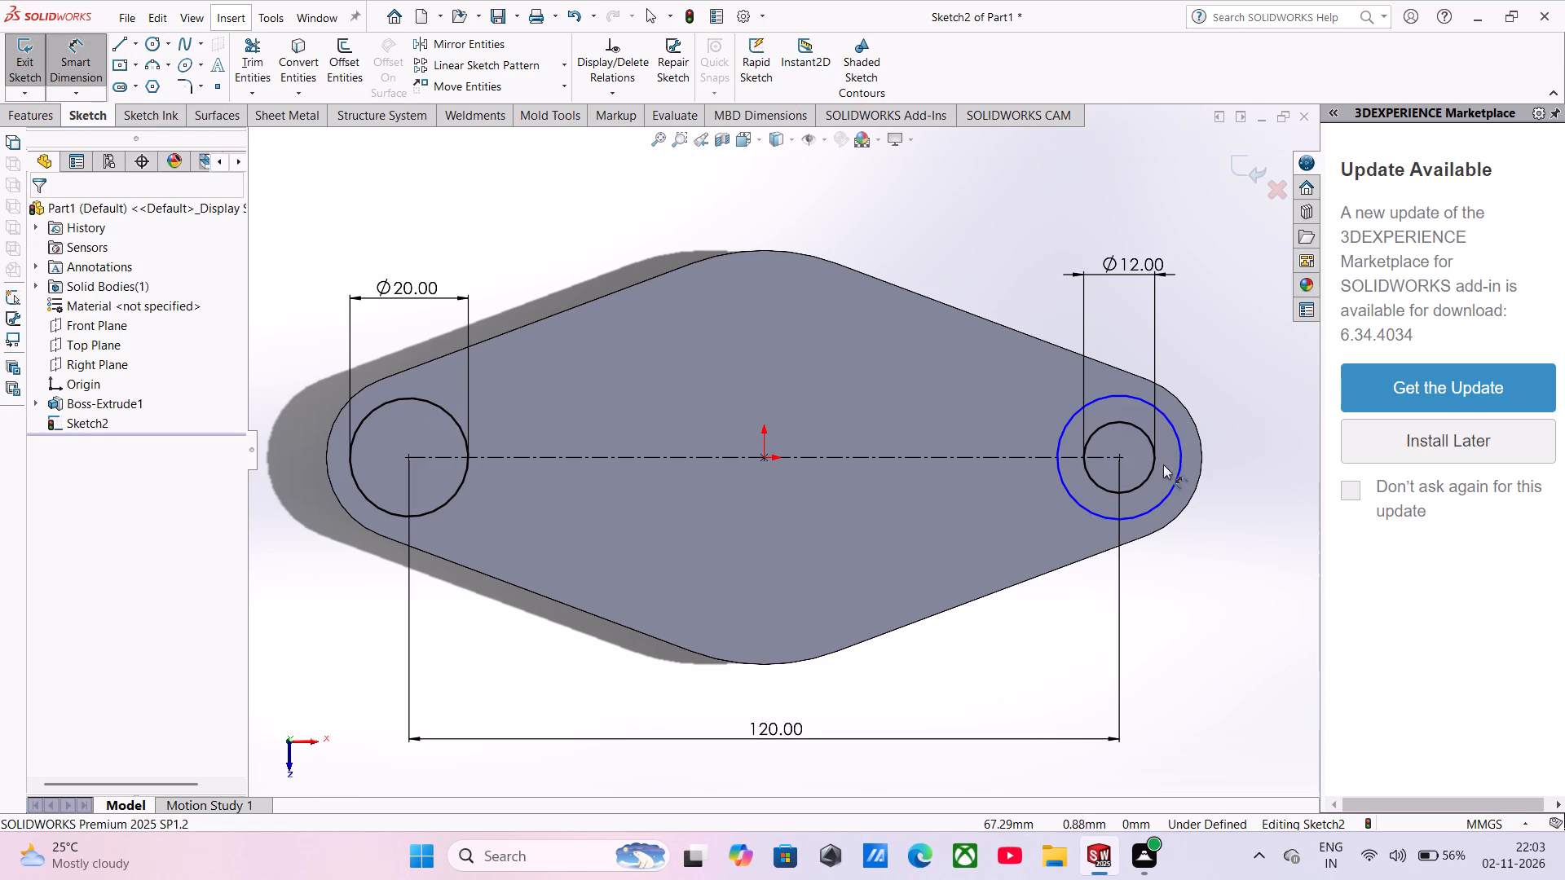
left_click(1120, 397)
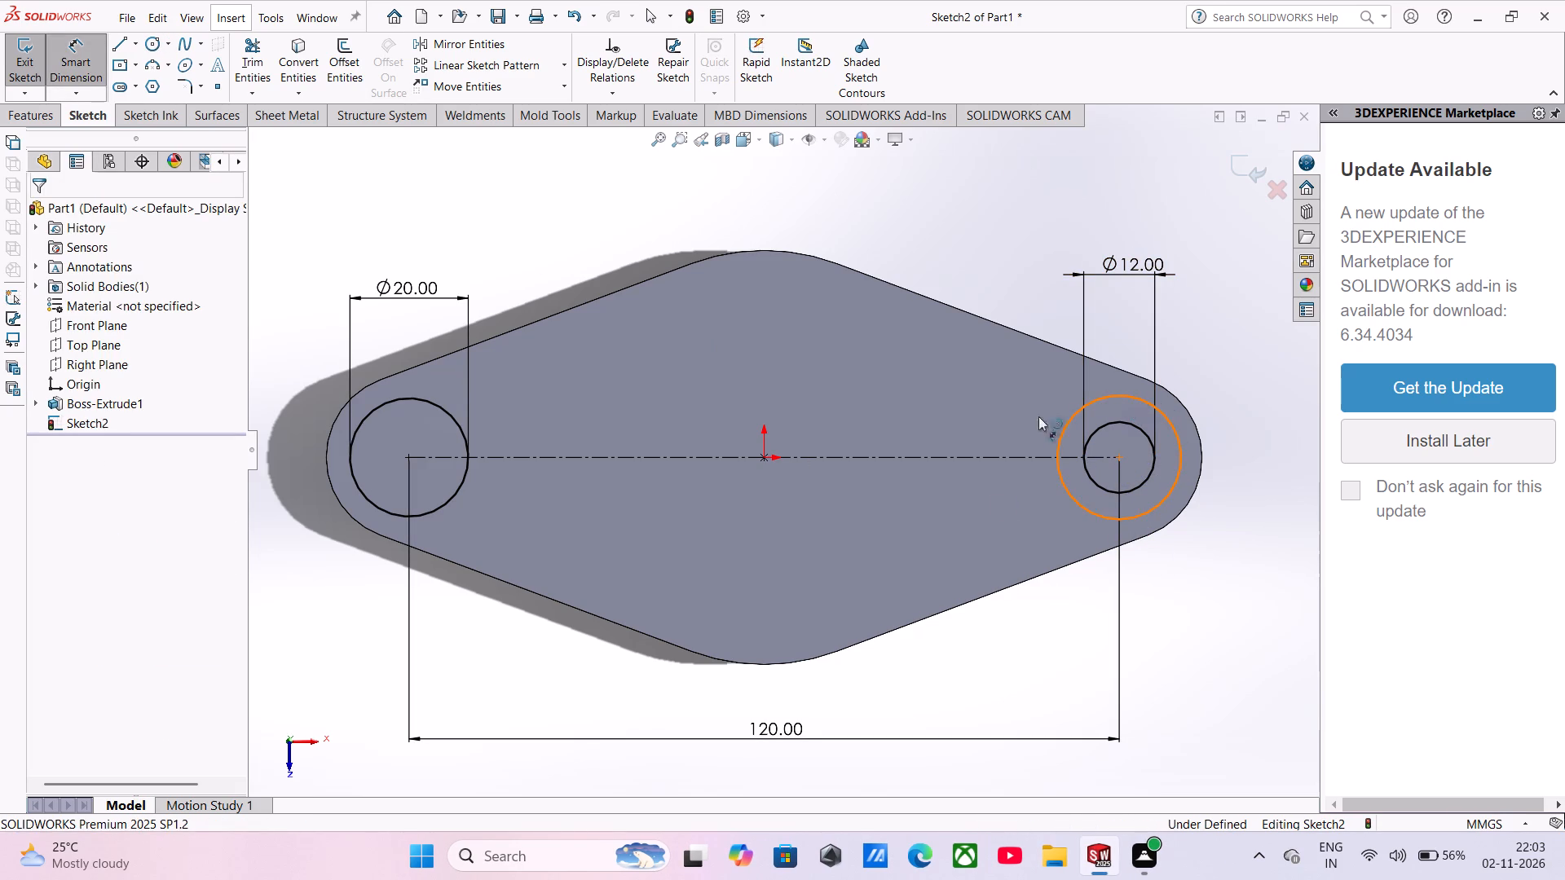
left_click(1135, 637)
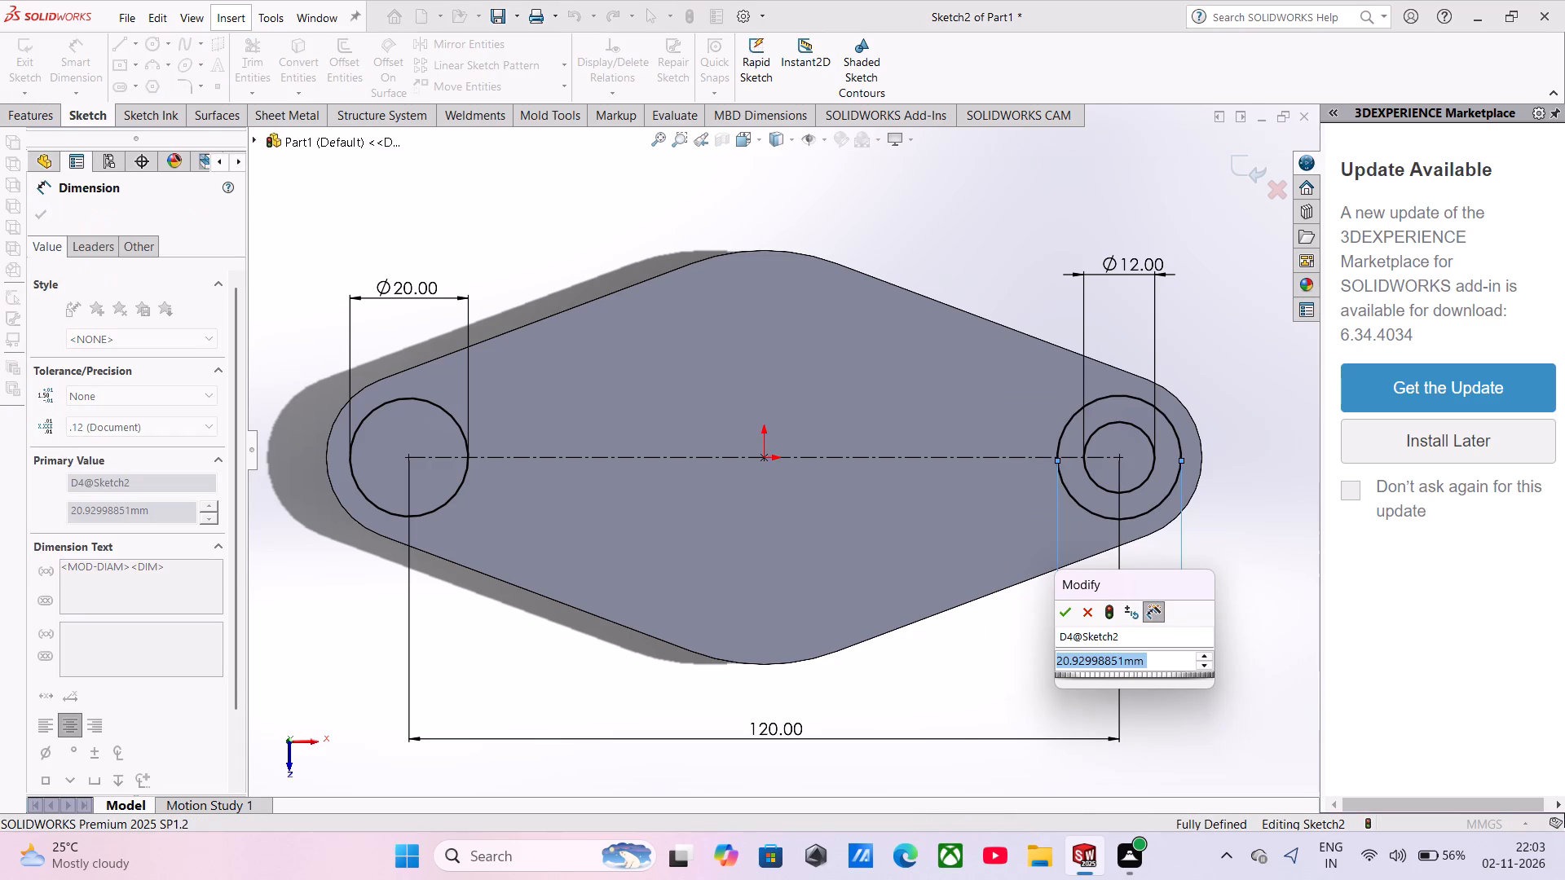
type("20")
key("Return")
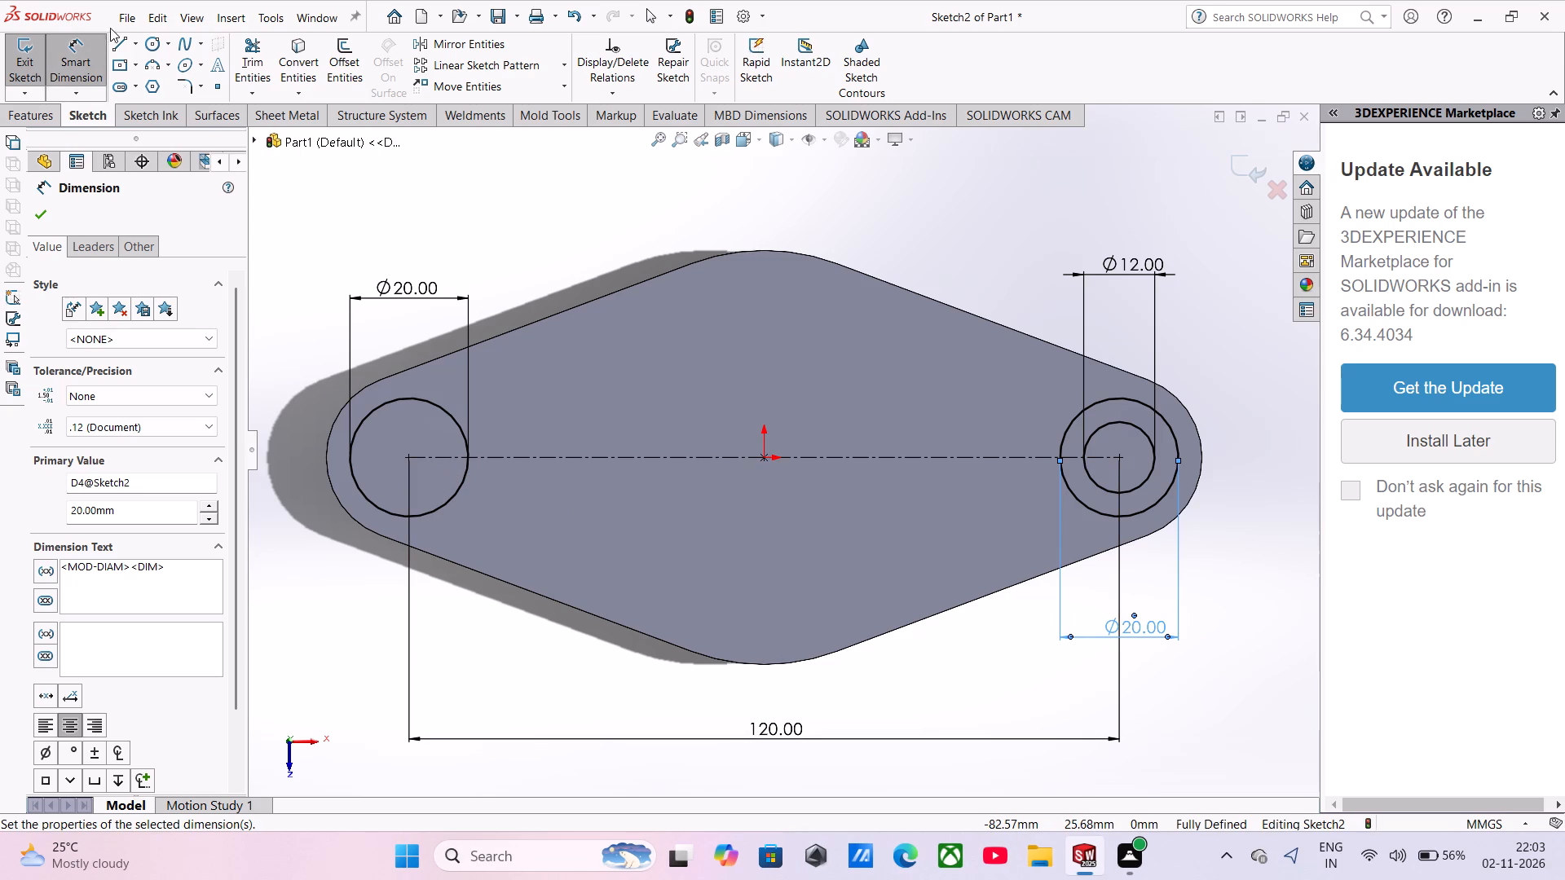
Sketch a circle inside the 20 mm circle at the left endpoint, sharing its centre, and dimension its diameter as 12 mm.
left_click(157, 46)
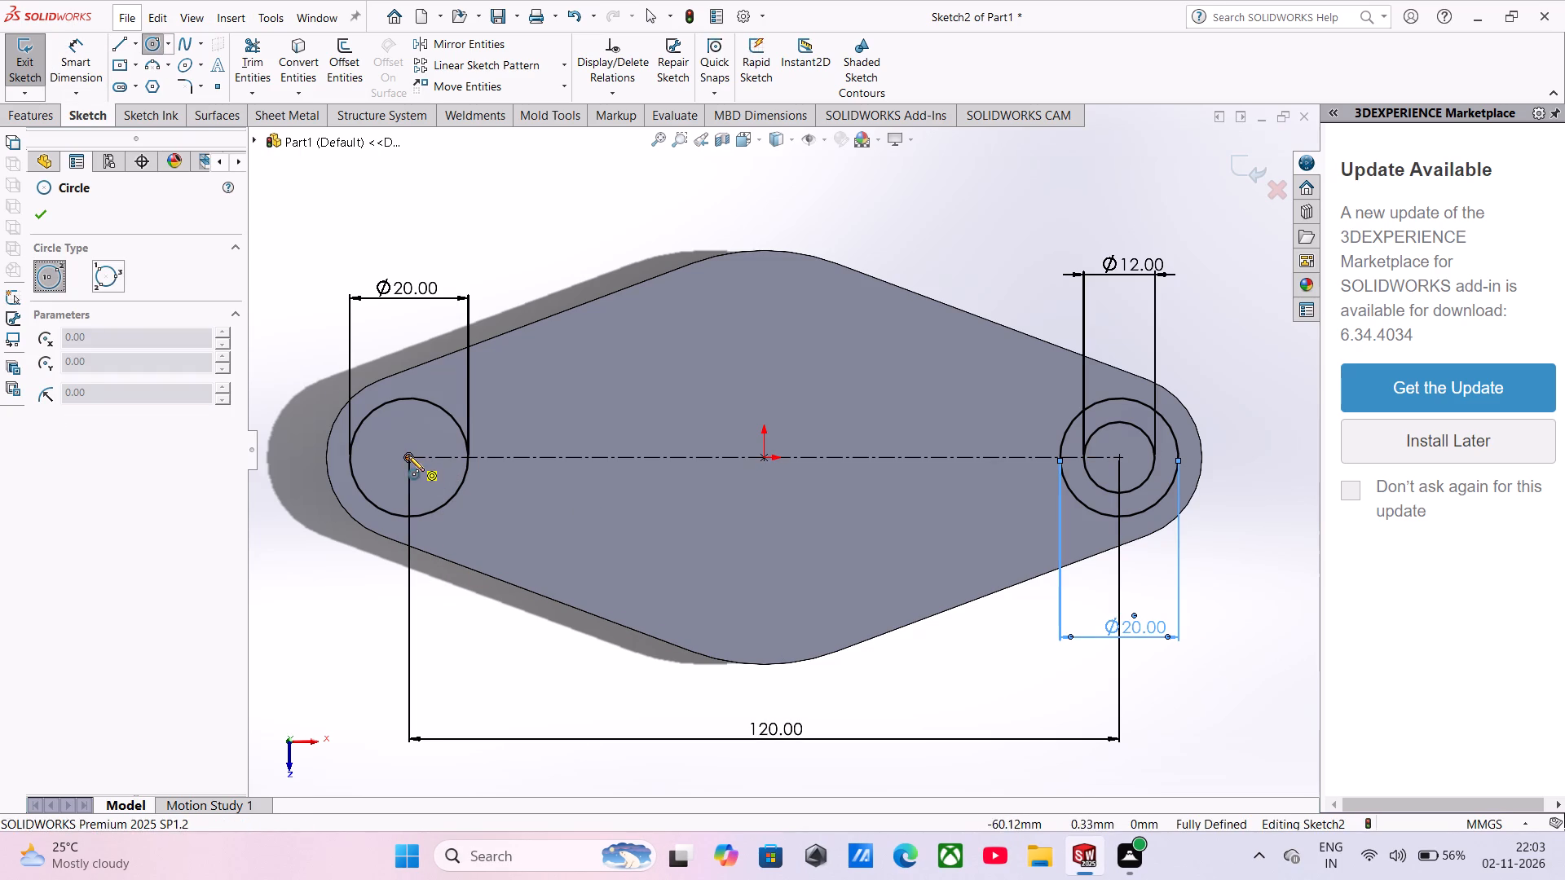
left_click(408, 455)
left_click(417, 483)
left_click(65, 46)
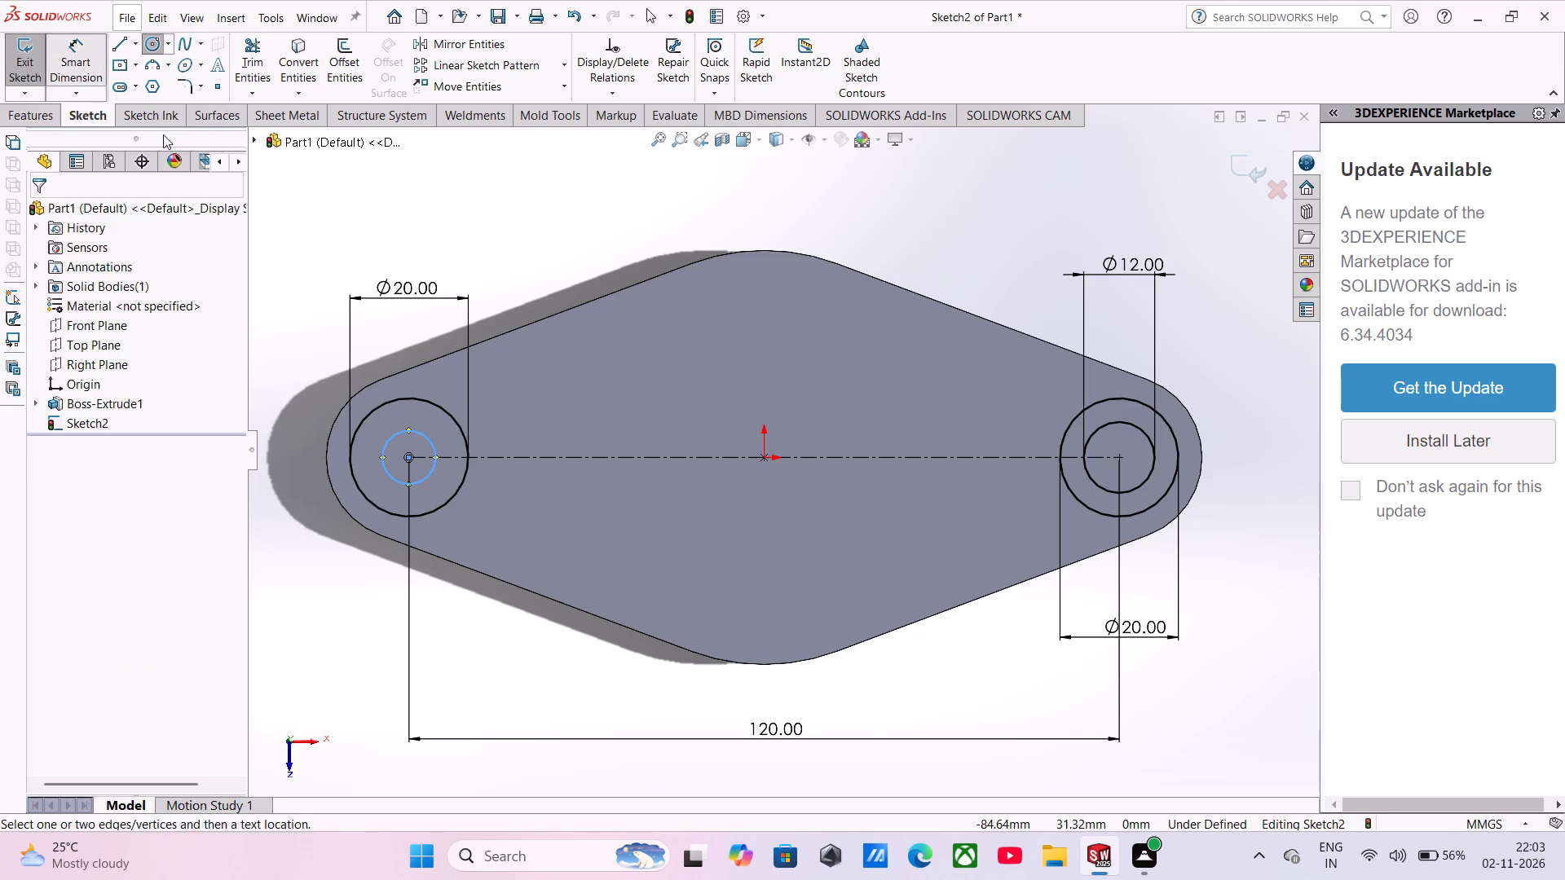
left_click(399, 433)
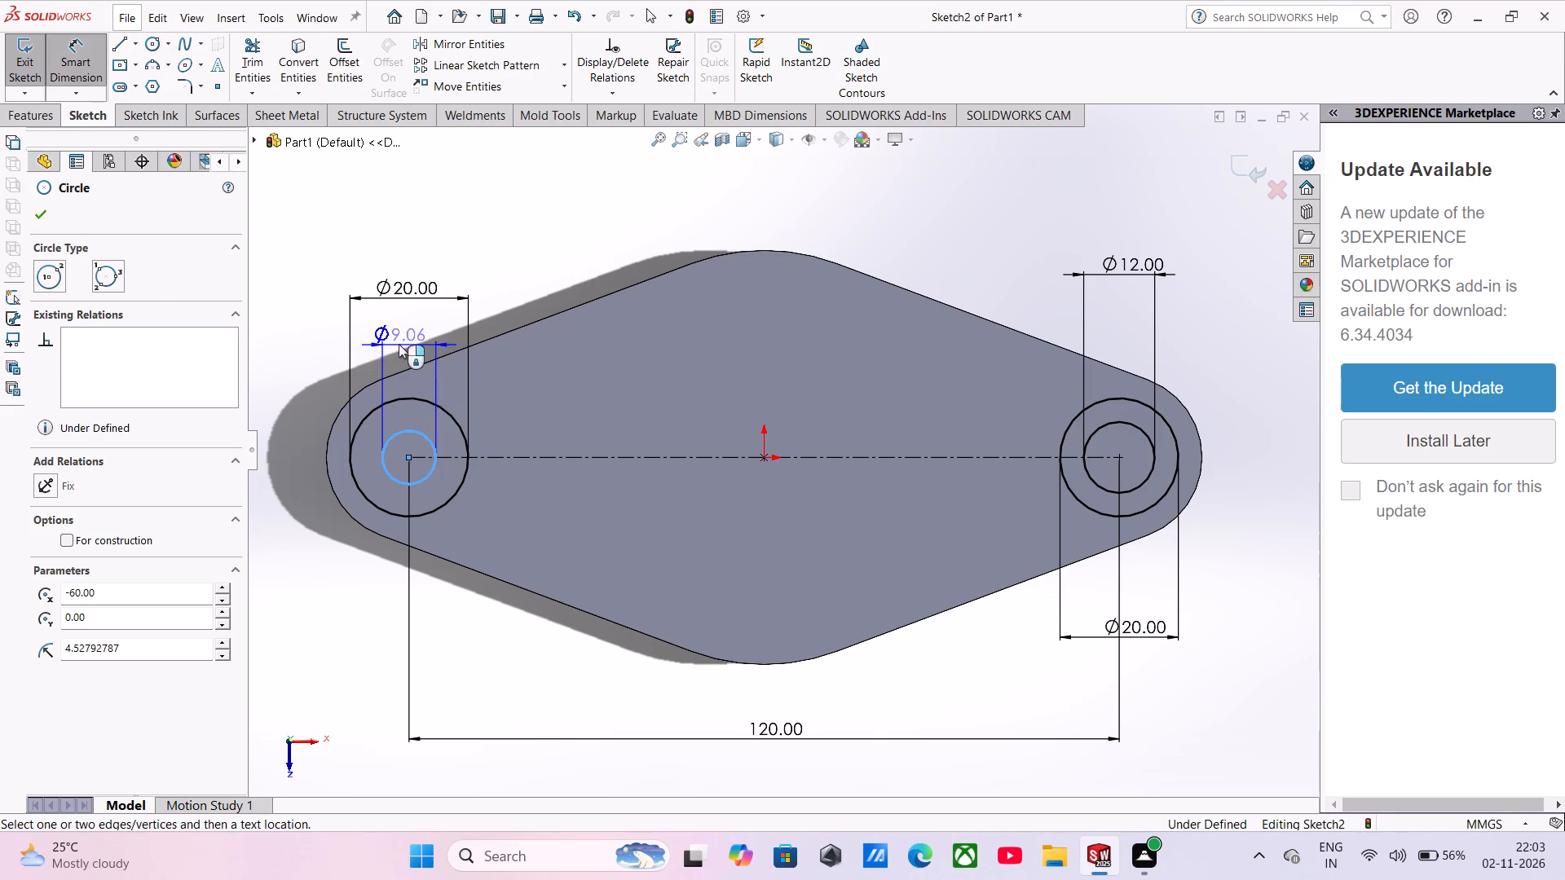
left_click(399, 337)
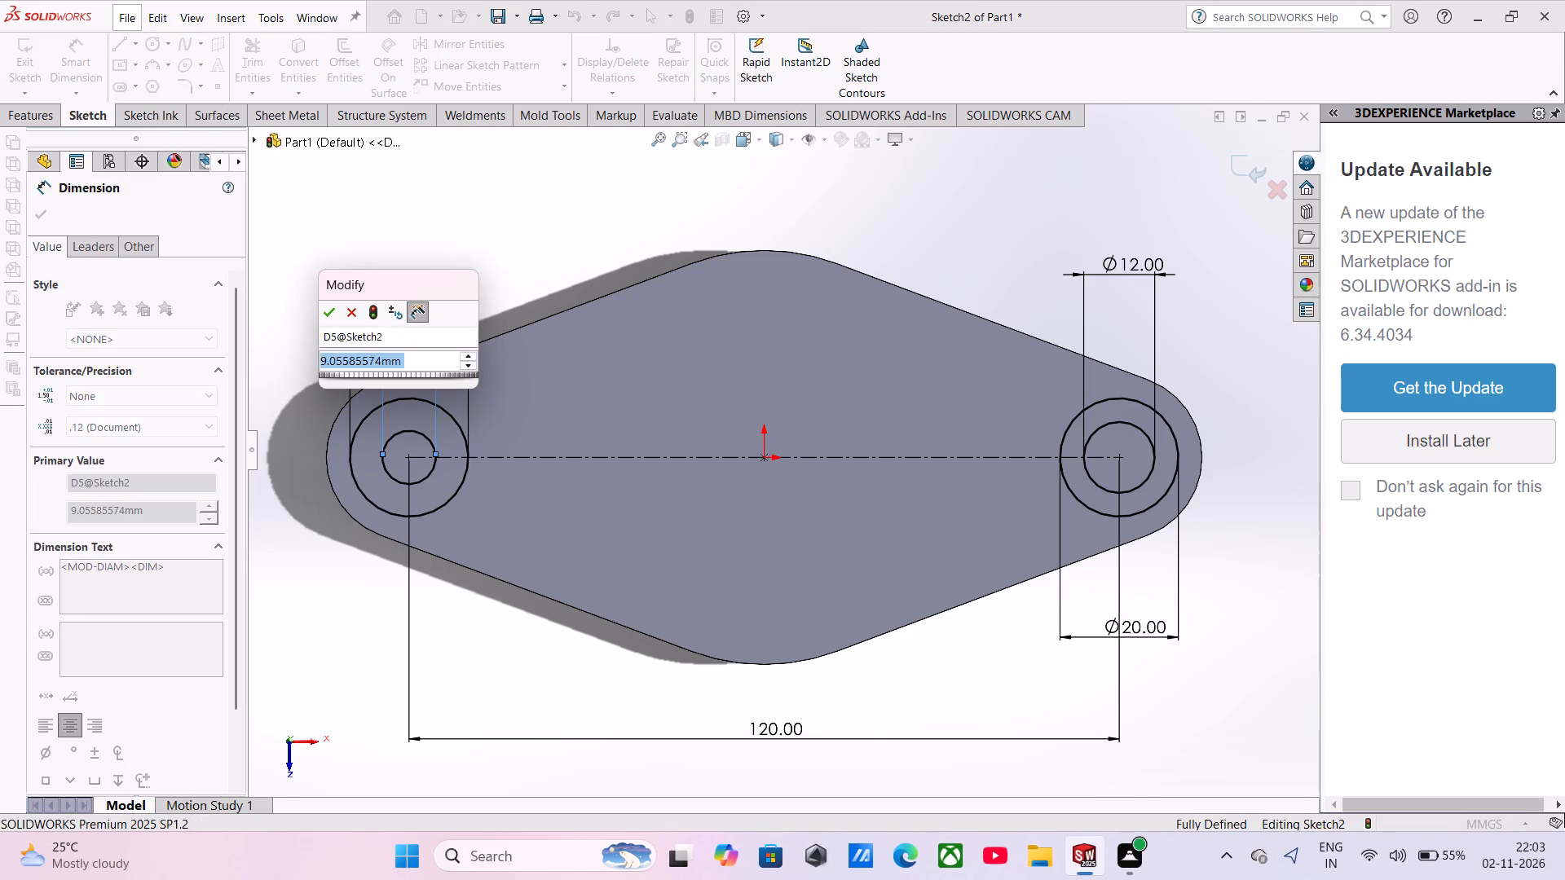
type("12")
key("Return")
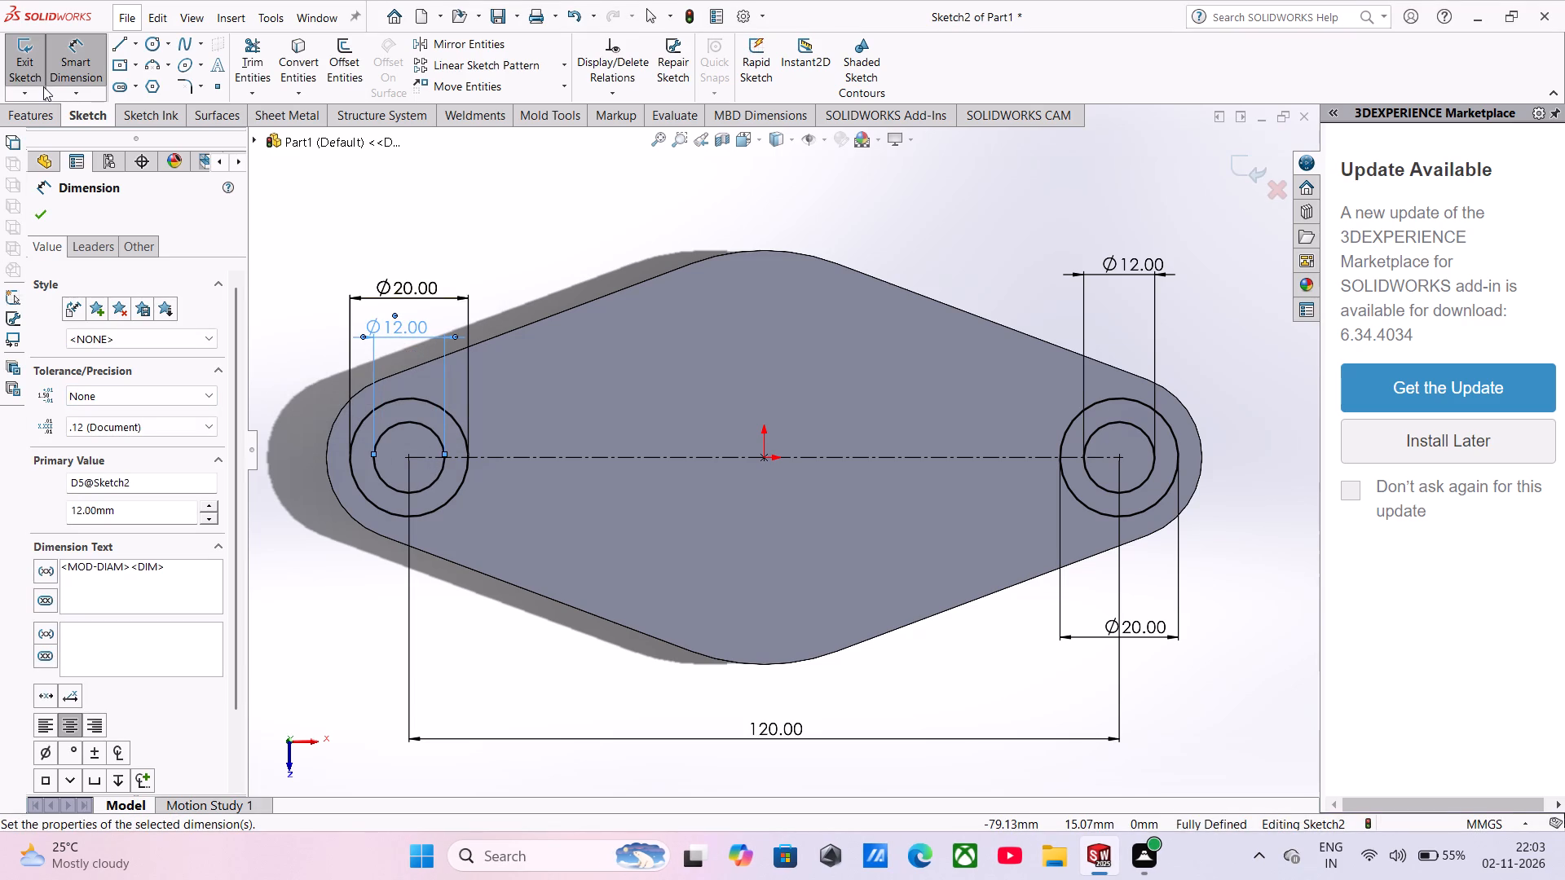
Extrude the two ring profiles upward from the plate as 20 mm blind bosses.
left_click(34, 108)
left_click(32, 65)
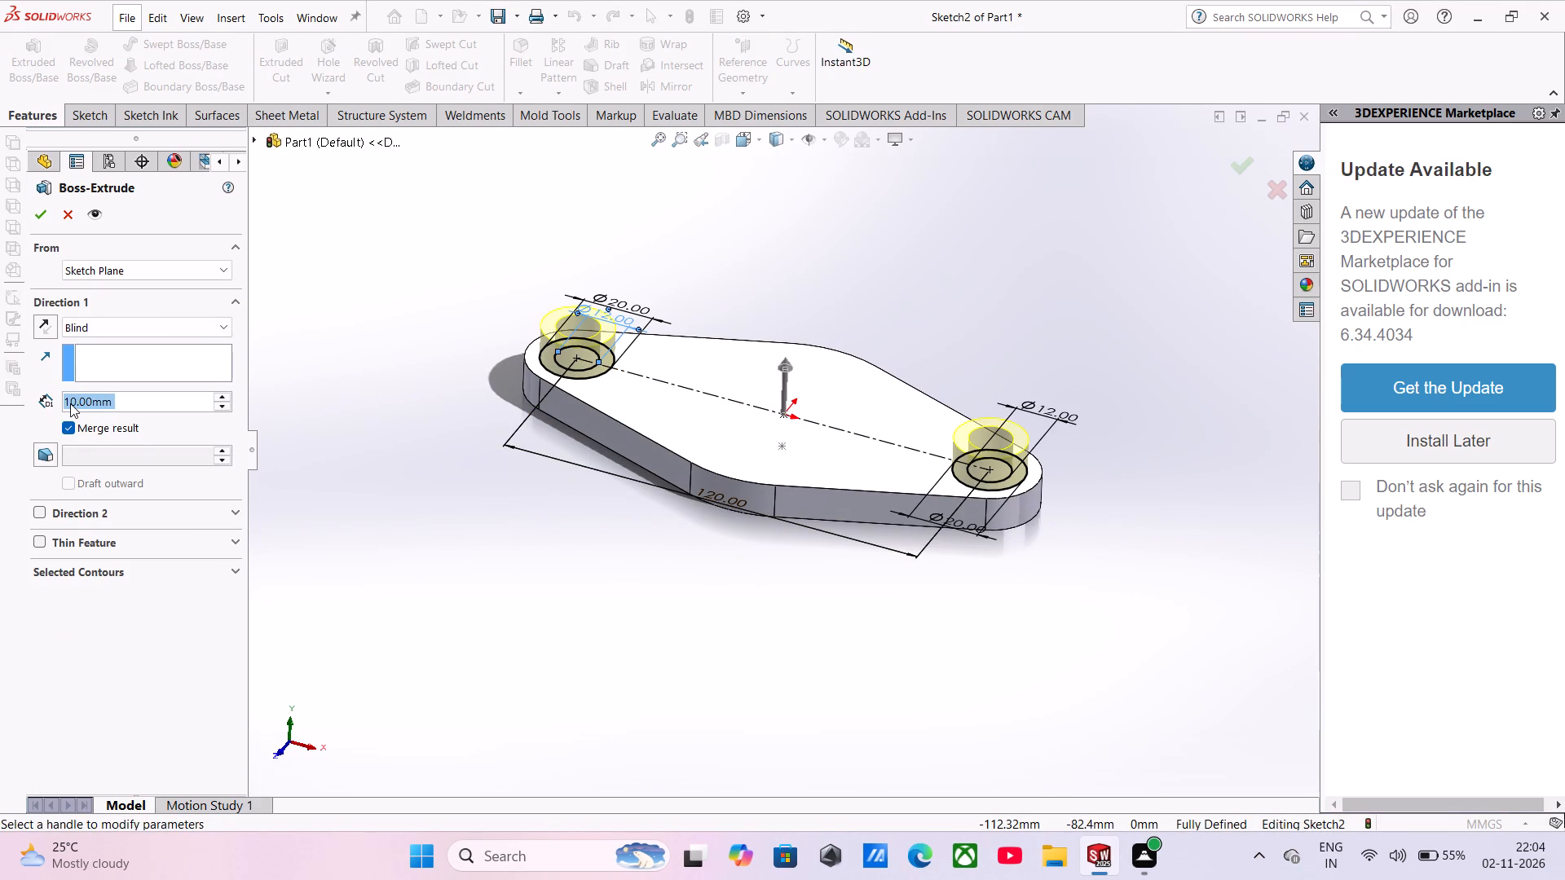
type("20")
key("Return")
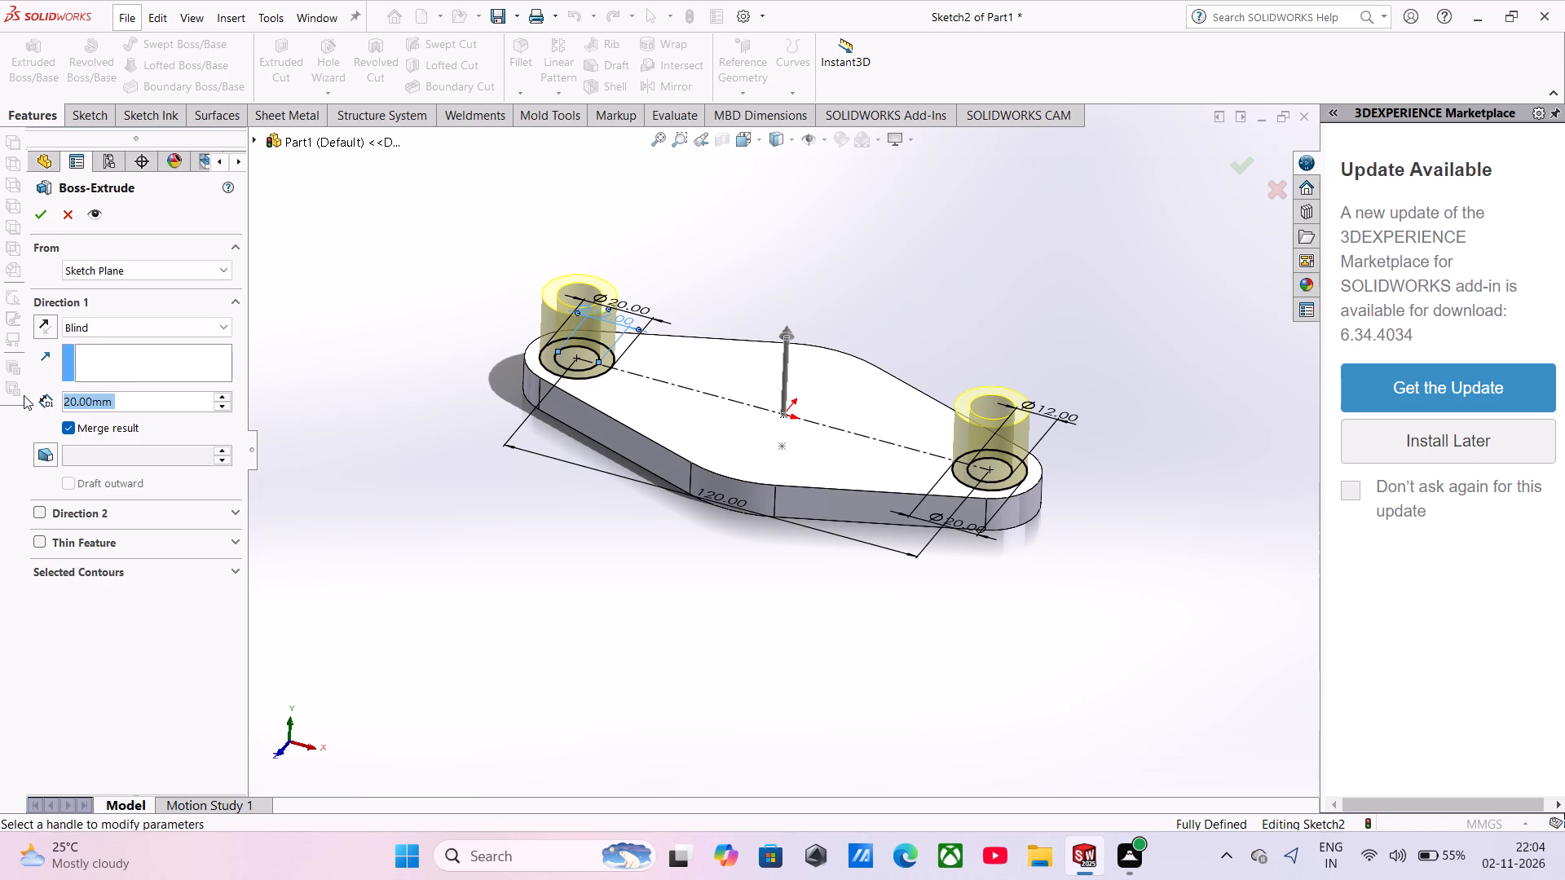
left_click(44, 213)
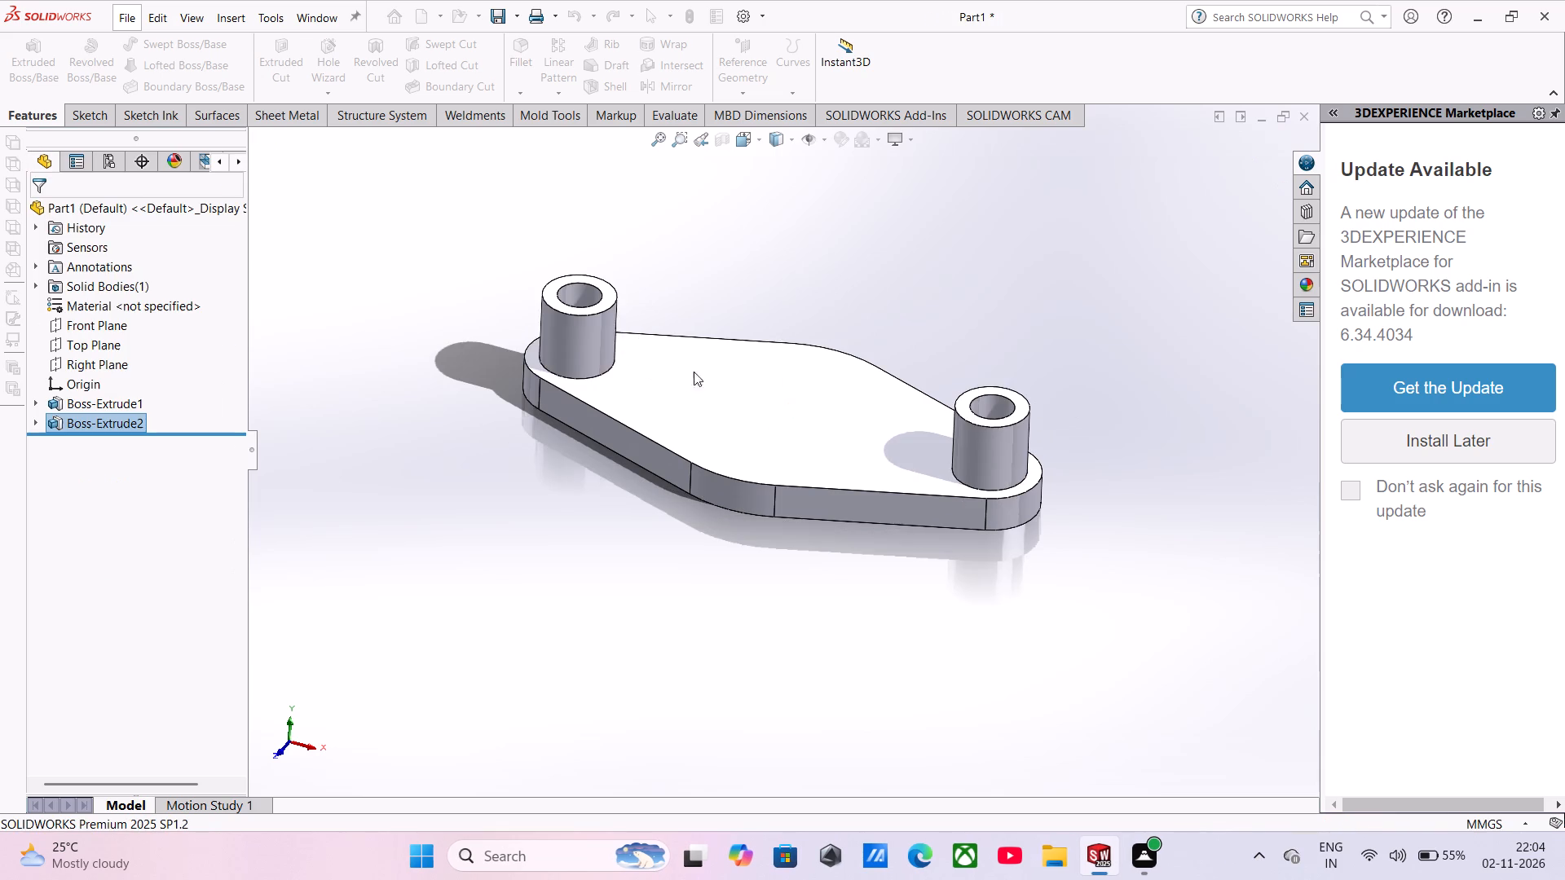
Start a sketch on the left boss's ring-shaped top face and convert that face's outer edge into the sketch.
middle_click(796, 462)
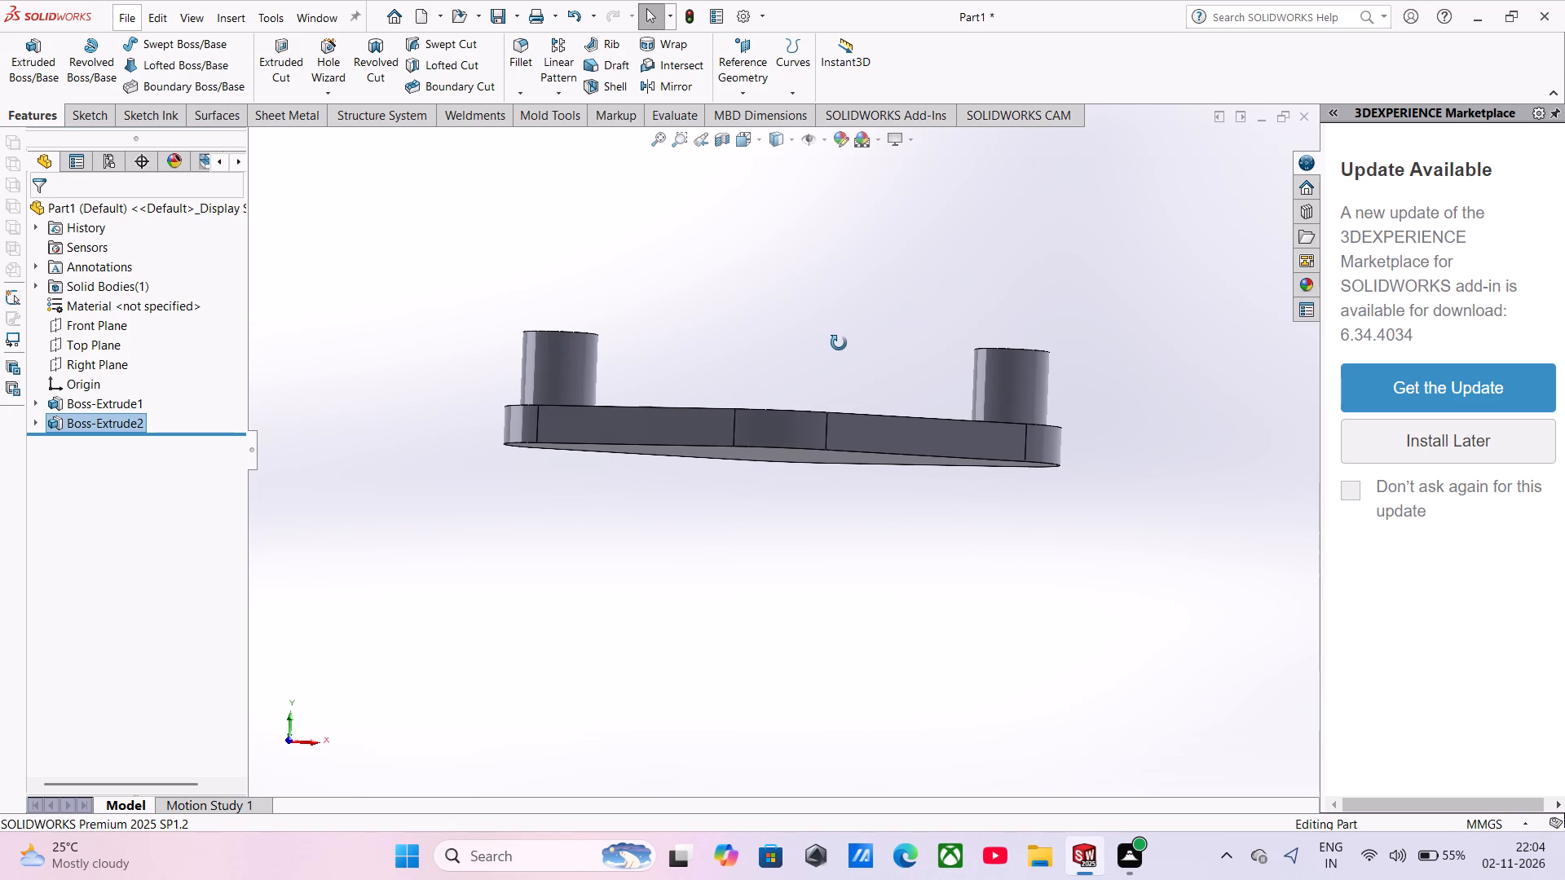
scroll(835, 330, "up", 1)
middle_click_drag(835, 330, 830, 504)
scroll(701, 351, "down", 3)
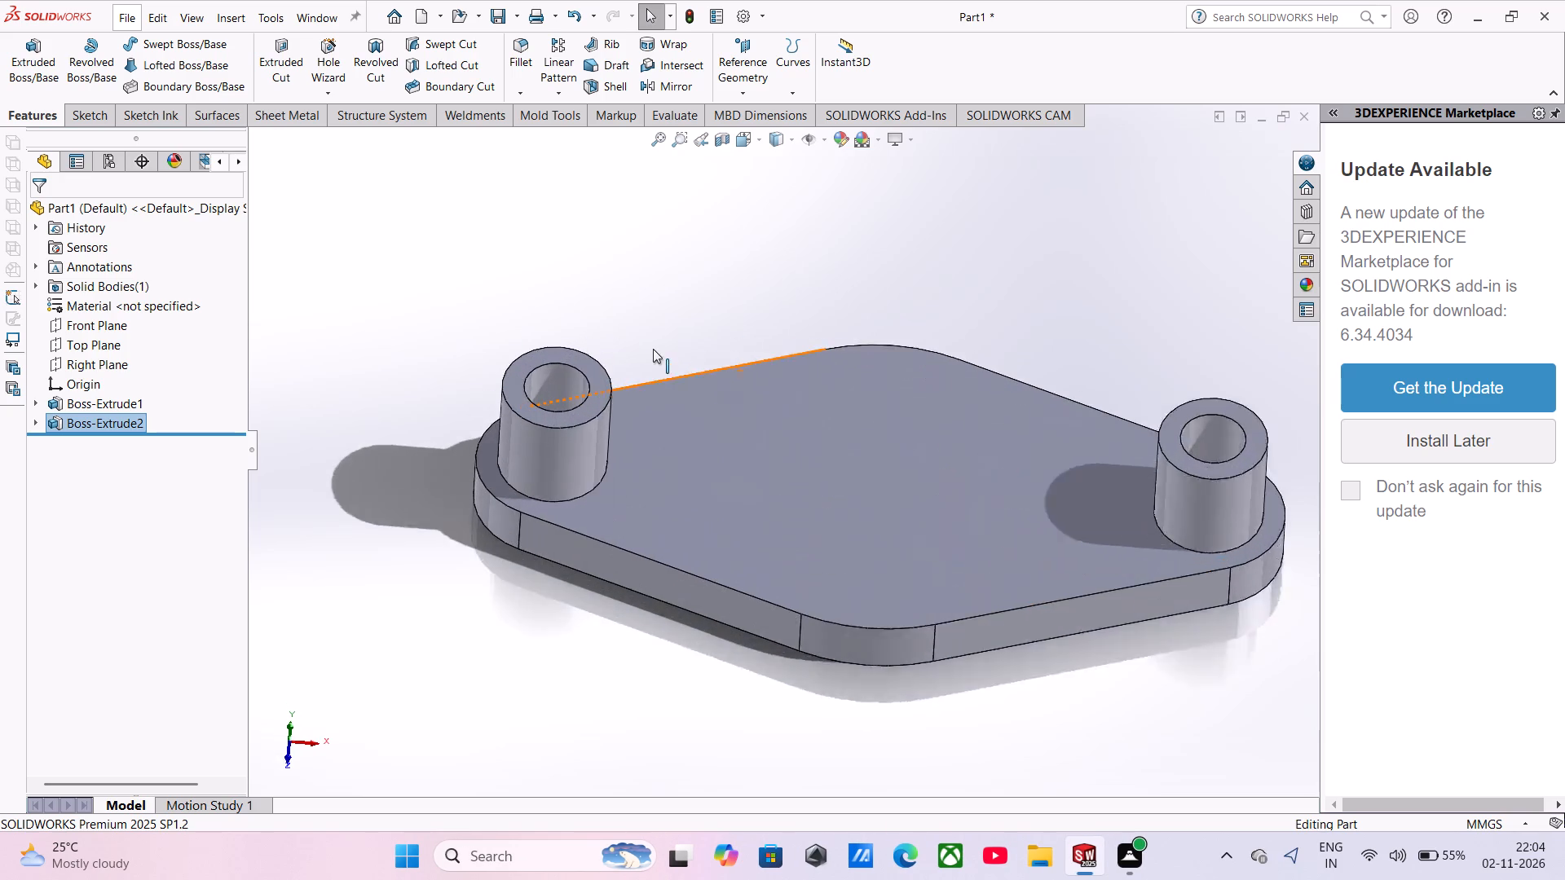
scroll(653, 349, "down", 1)
middle_click_drag(640, 355, 642, 497)
left_click(589, 434)
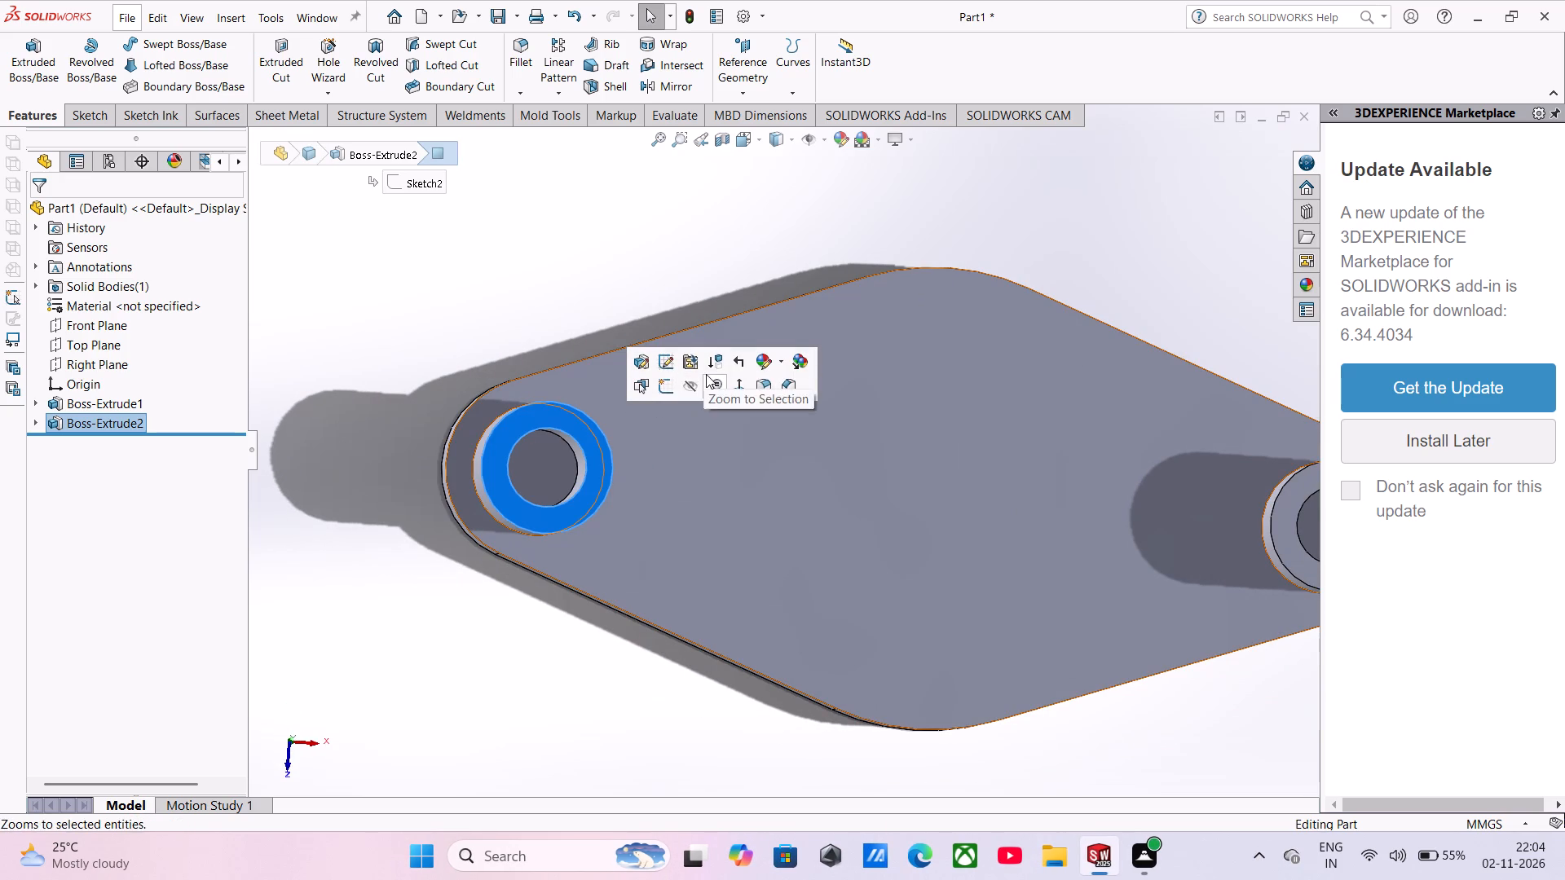
left_click(669, 388)
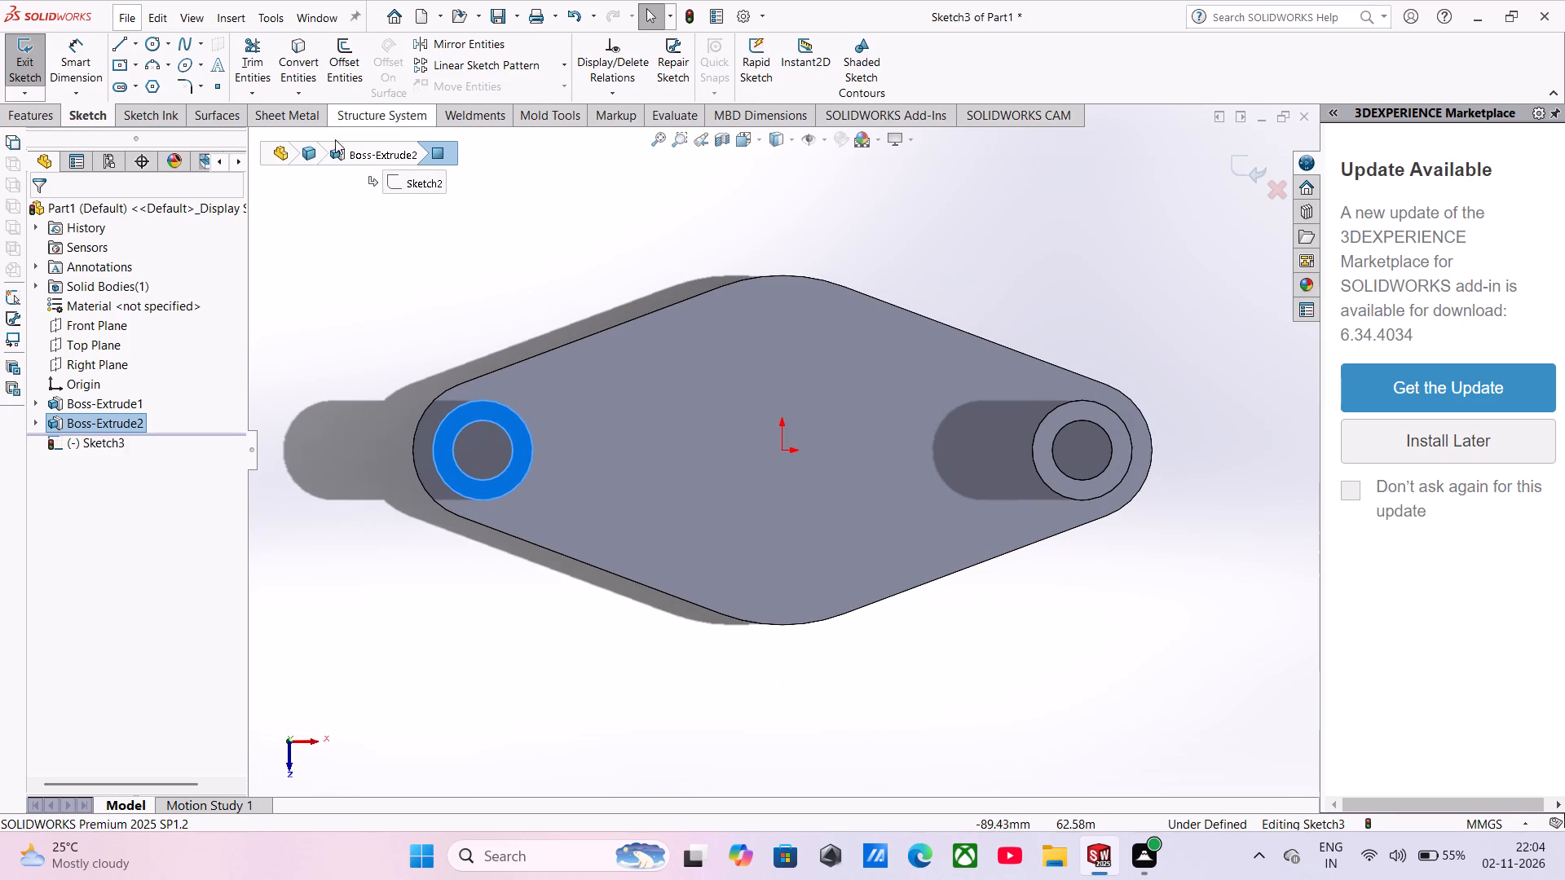
left_click(311, 72)
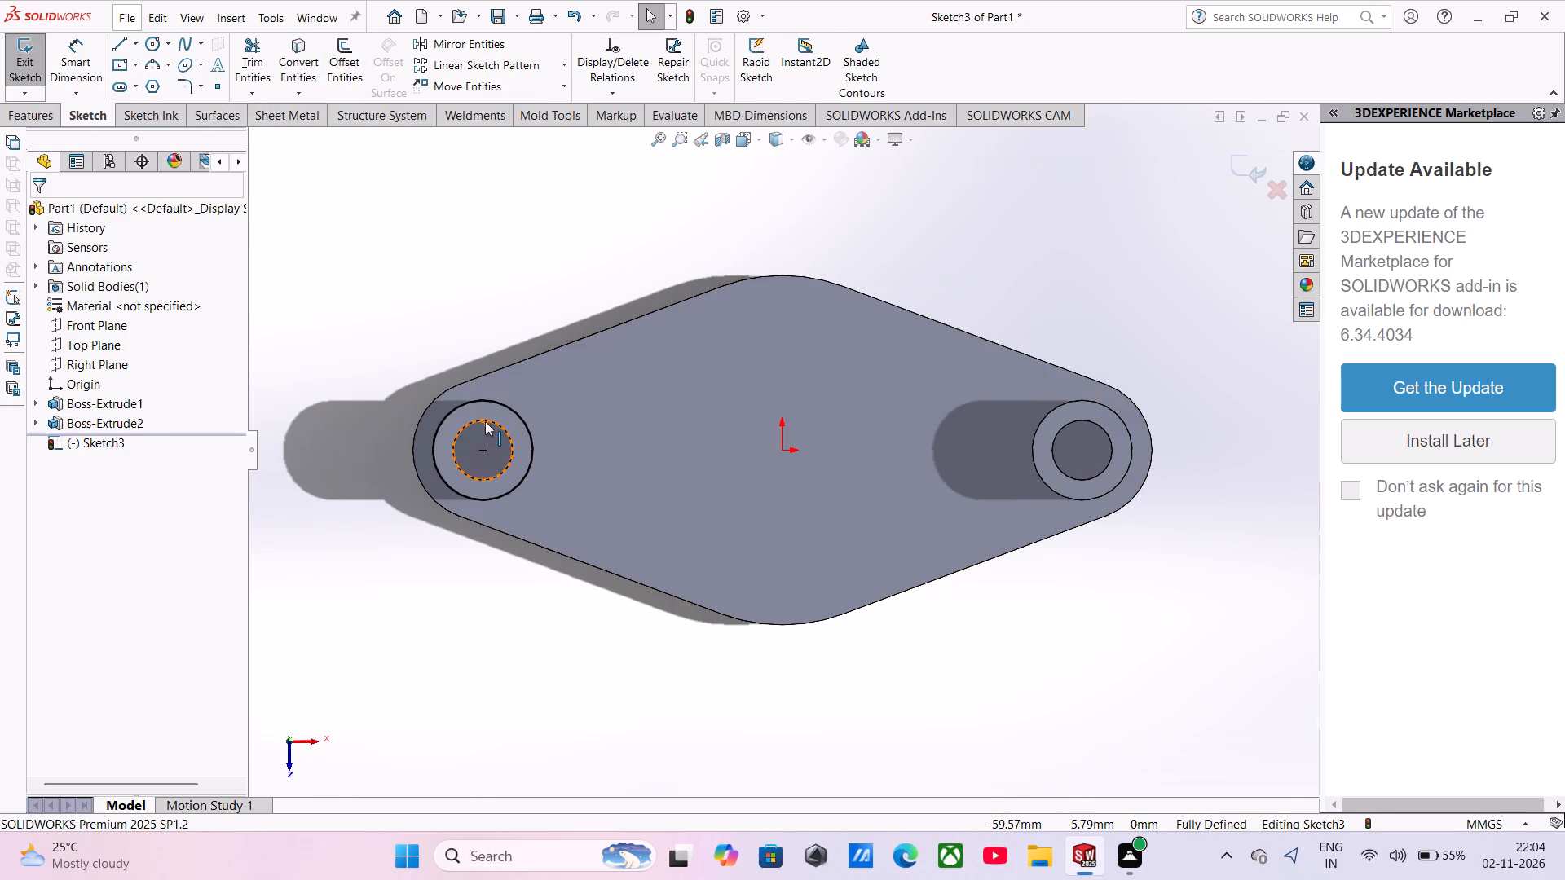
Convert the circular hole edges of the right and left bosses into the sketch.
left_click(485, 421)
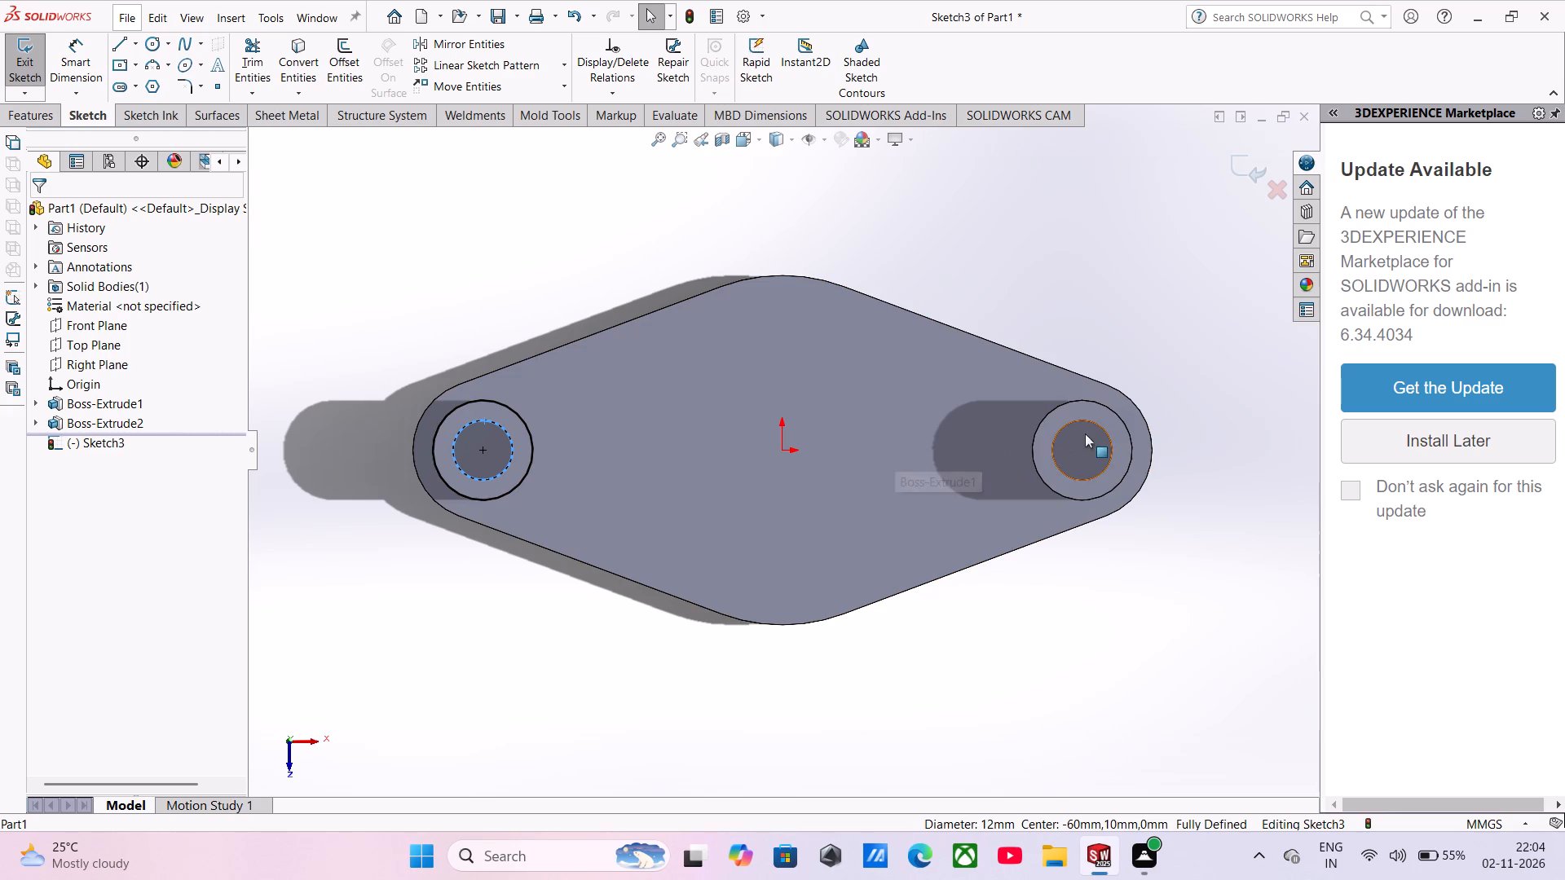
left_click(1080, 422)
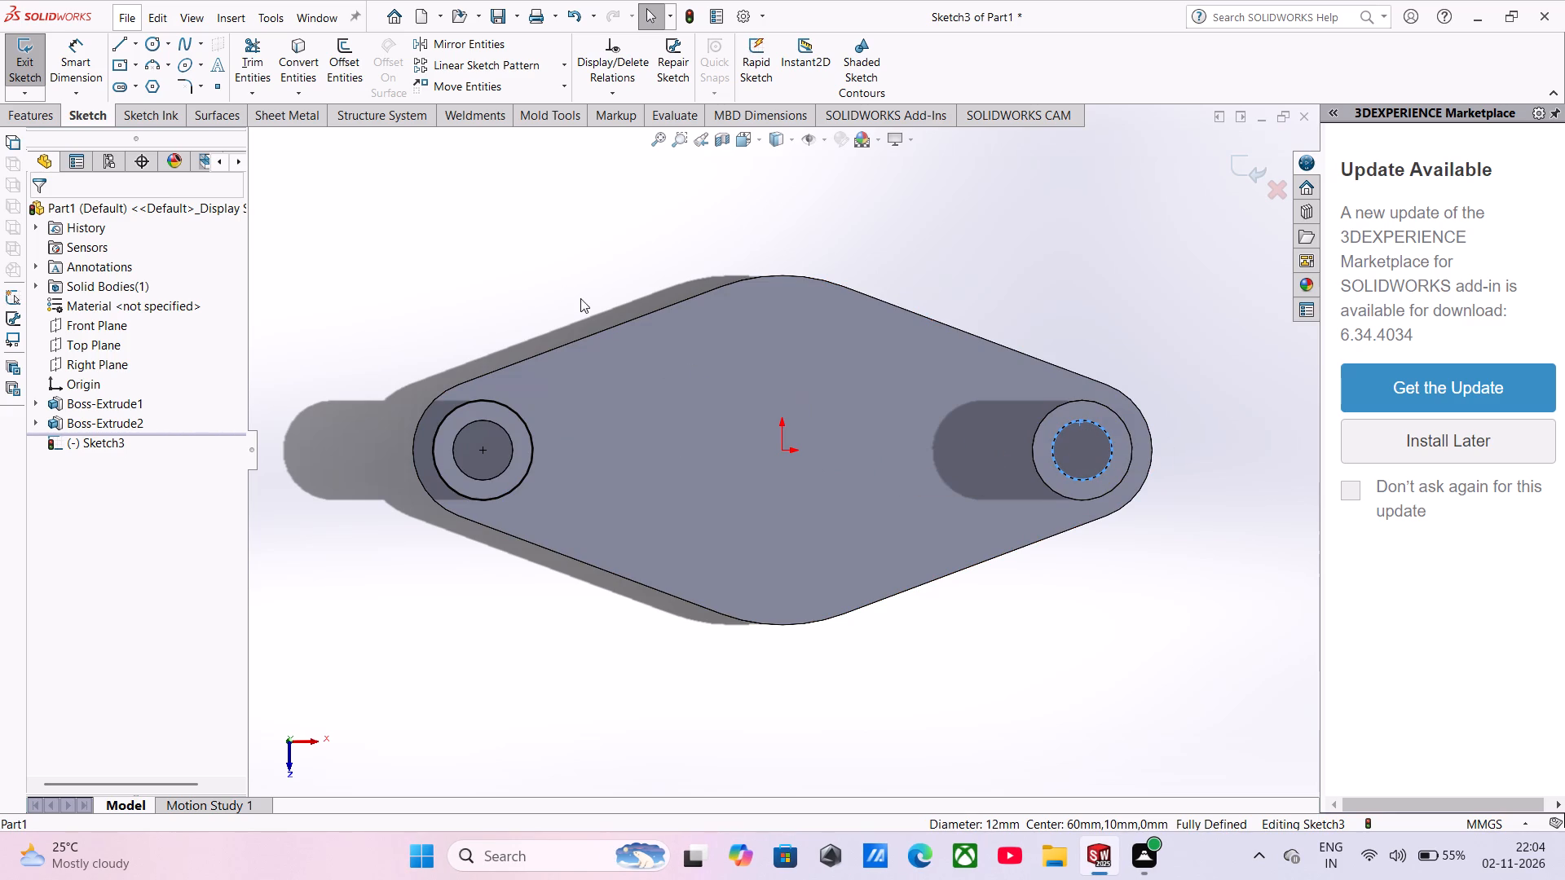
left_click(305, 57)
left_click(303, 58)
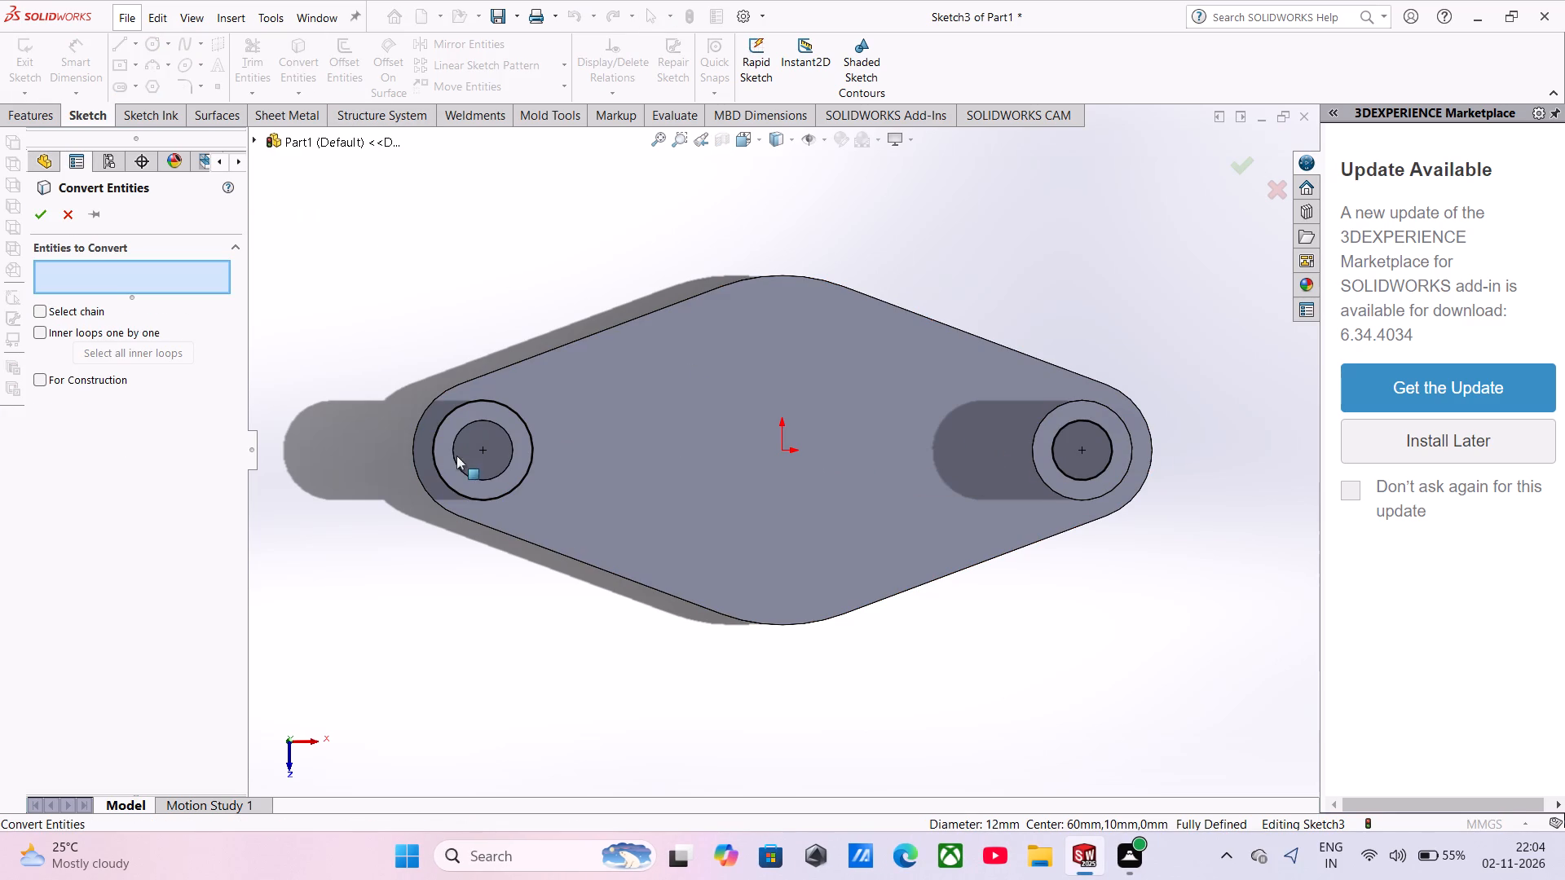
left_click(469, 426)
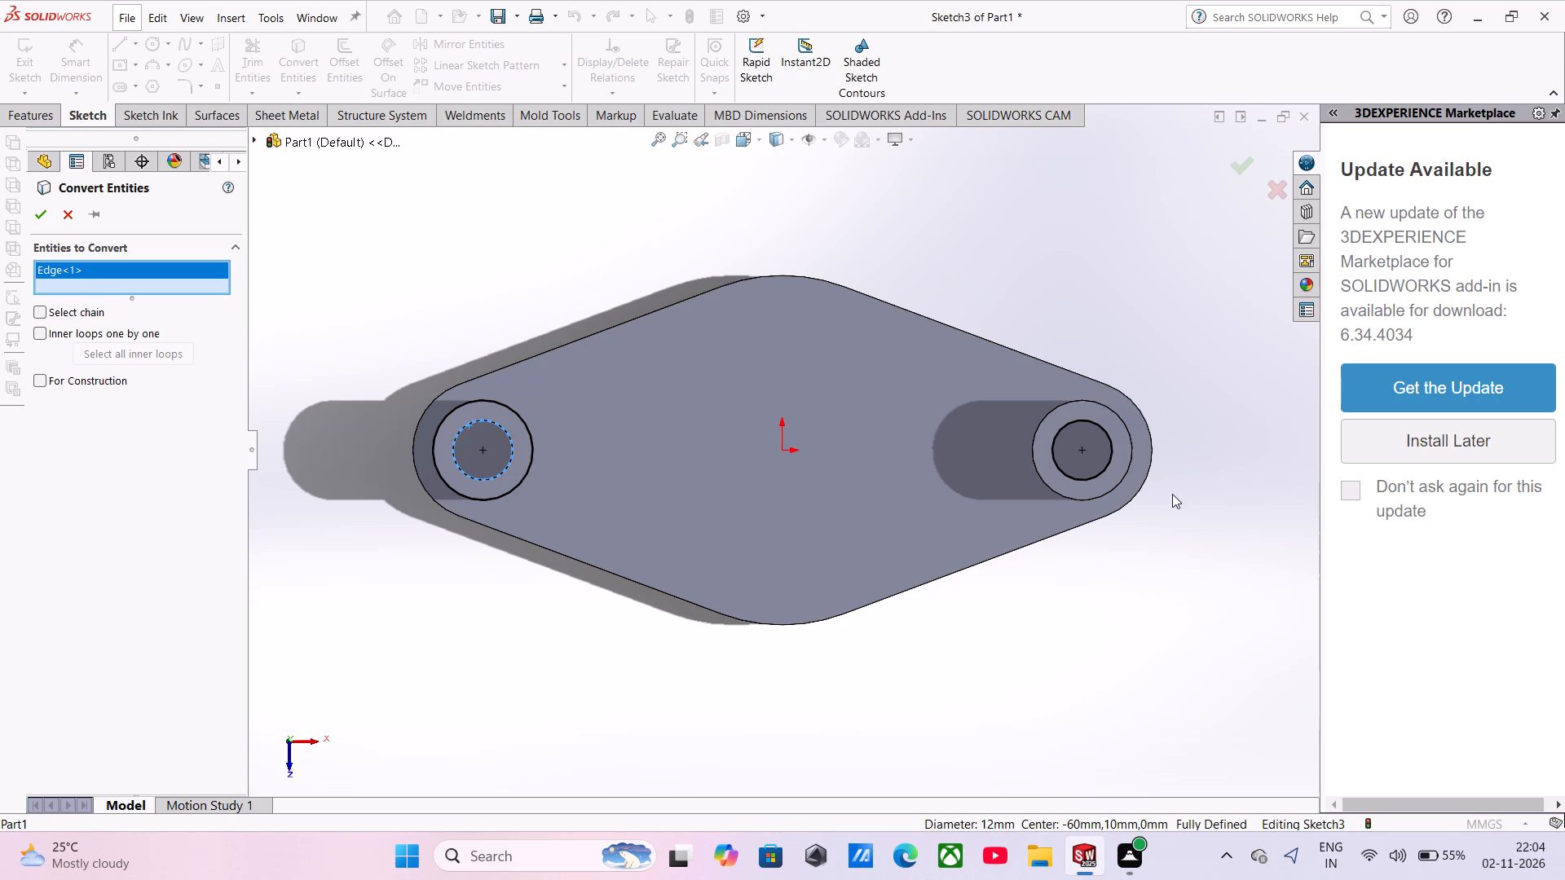
left_click(37, 214)
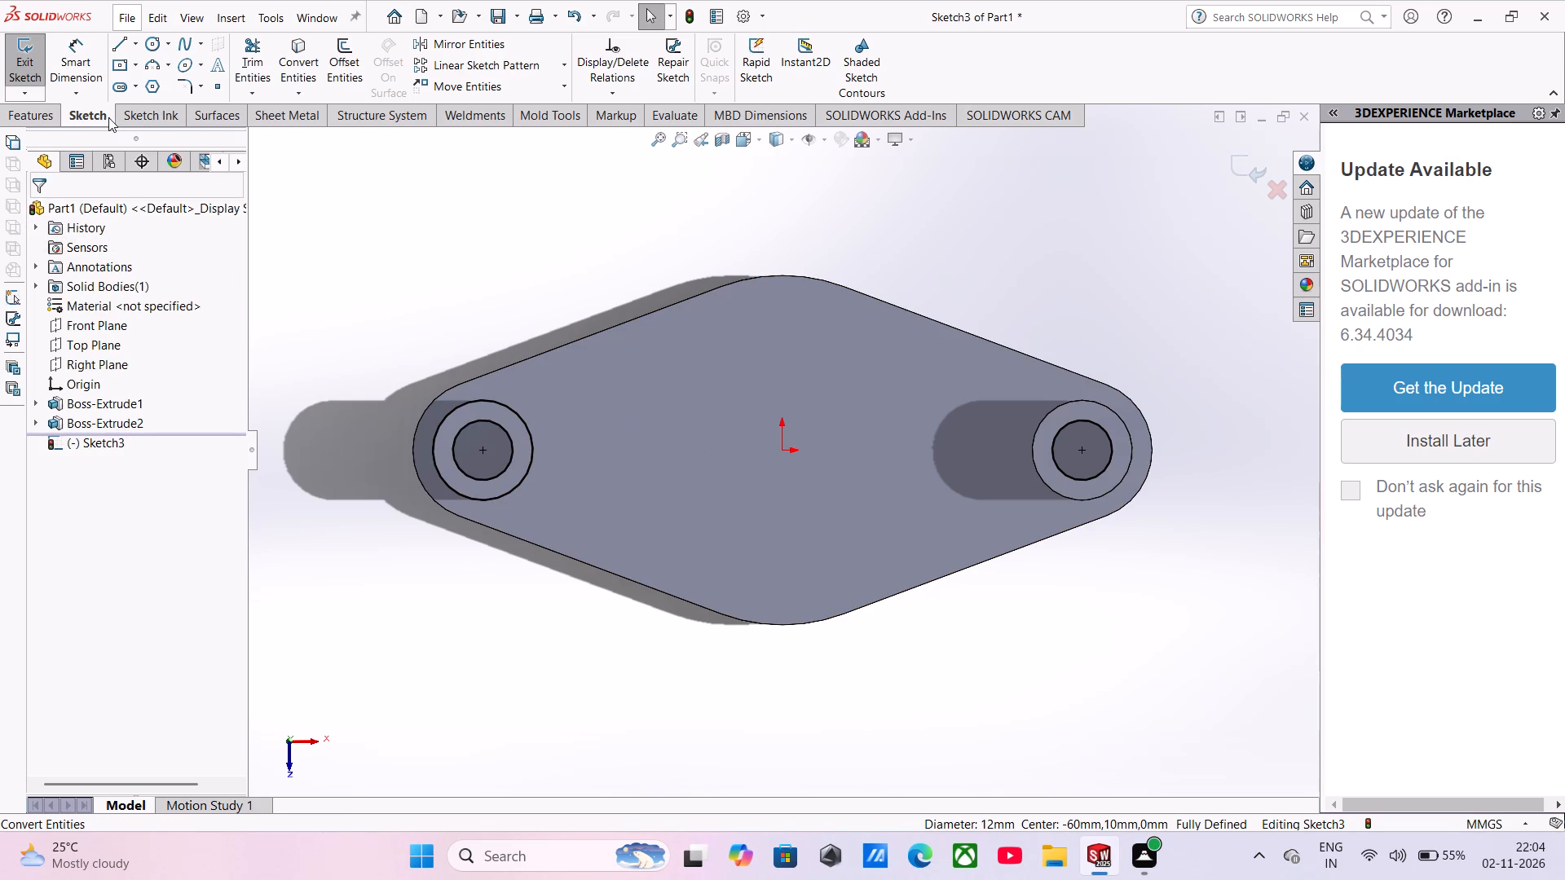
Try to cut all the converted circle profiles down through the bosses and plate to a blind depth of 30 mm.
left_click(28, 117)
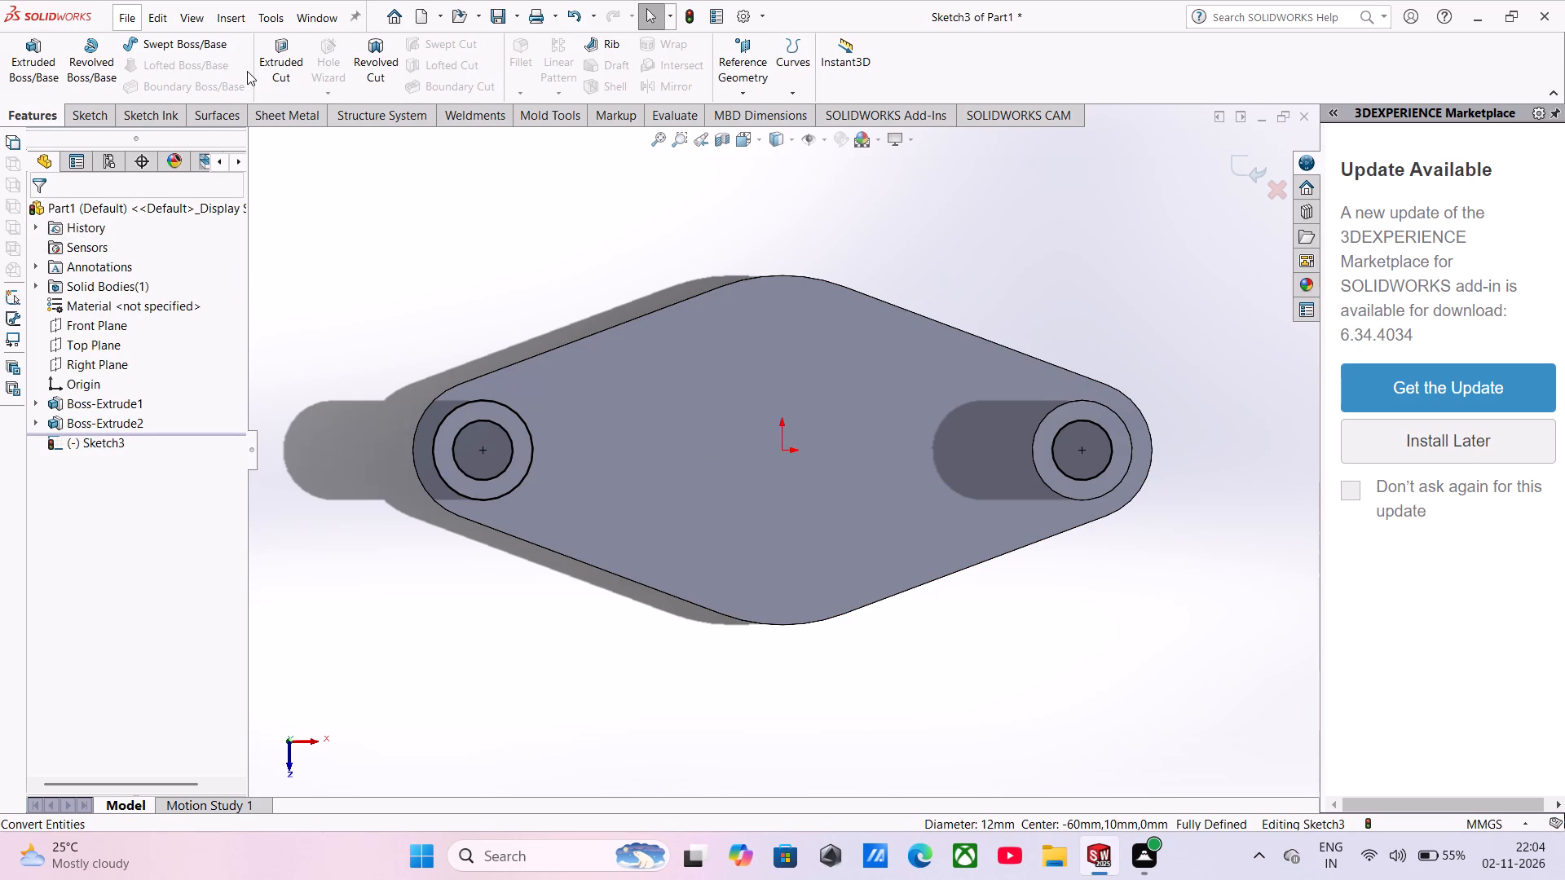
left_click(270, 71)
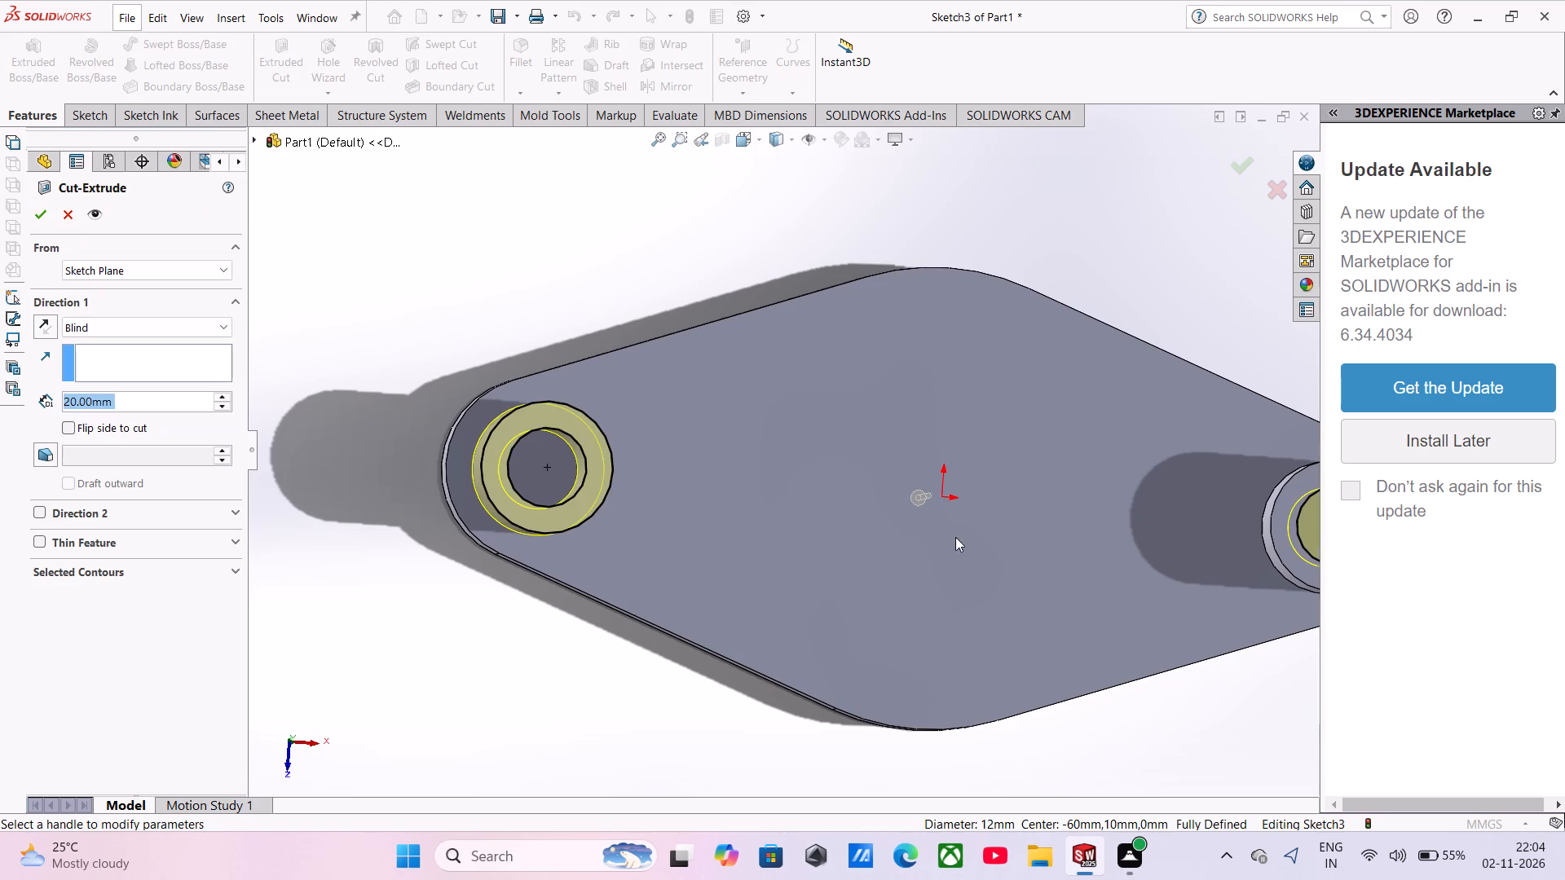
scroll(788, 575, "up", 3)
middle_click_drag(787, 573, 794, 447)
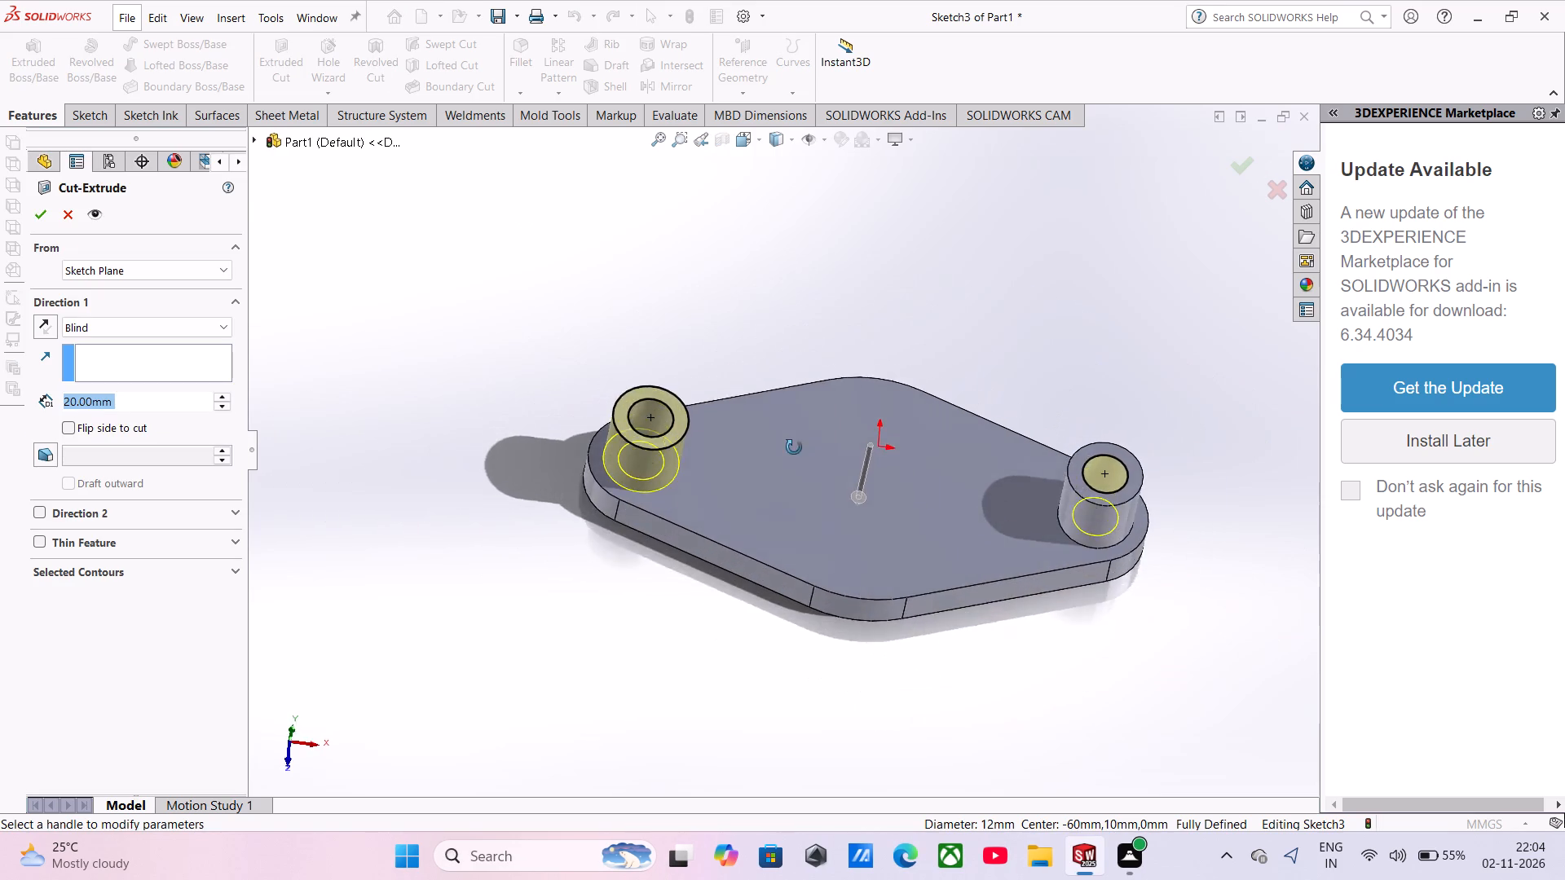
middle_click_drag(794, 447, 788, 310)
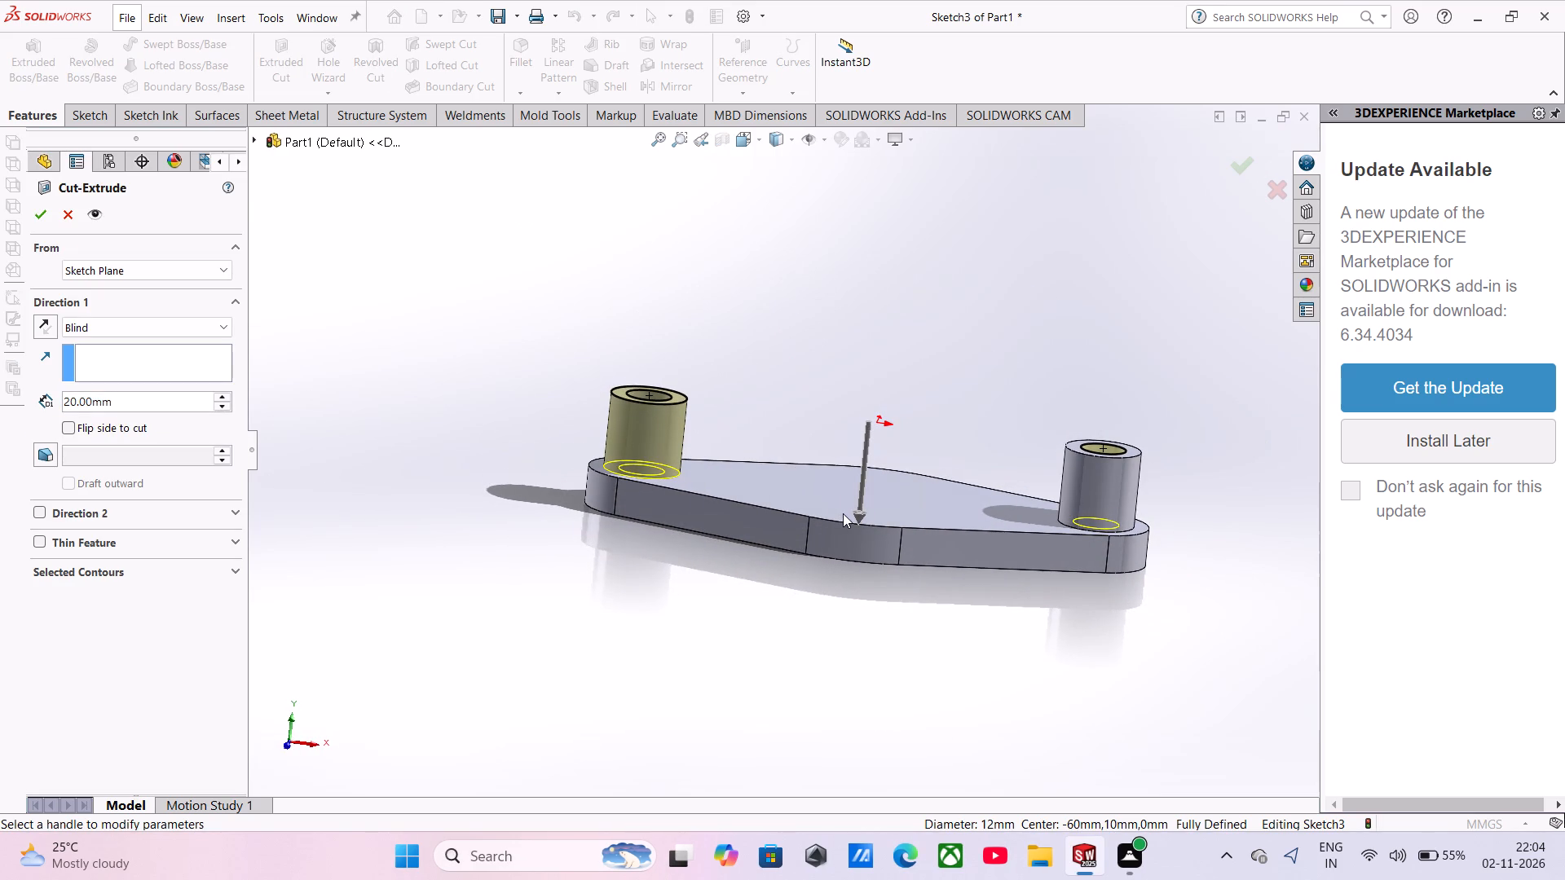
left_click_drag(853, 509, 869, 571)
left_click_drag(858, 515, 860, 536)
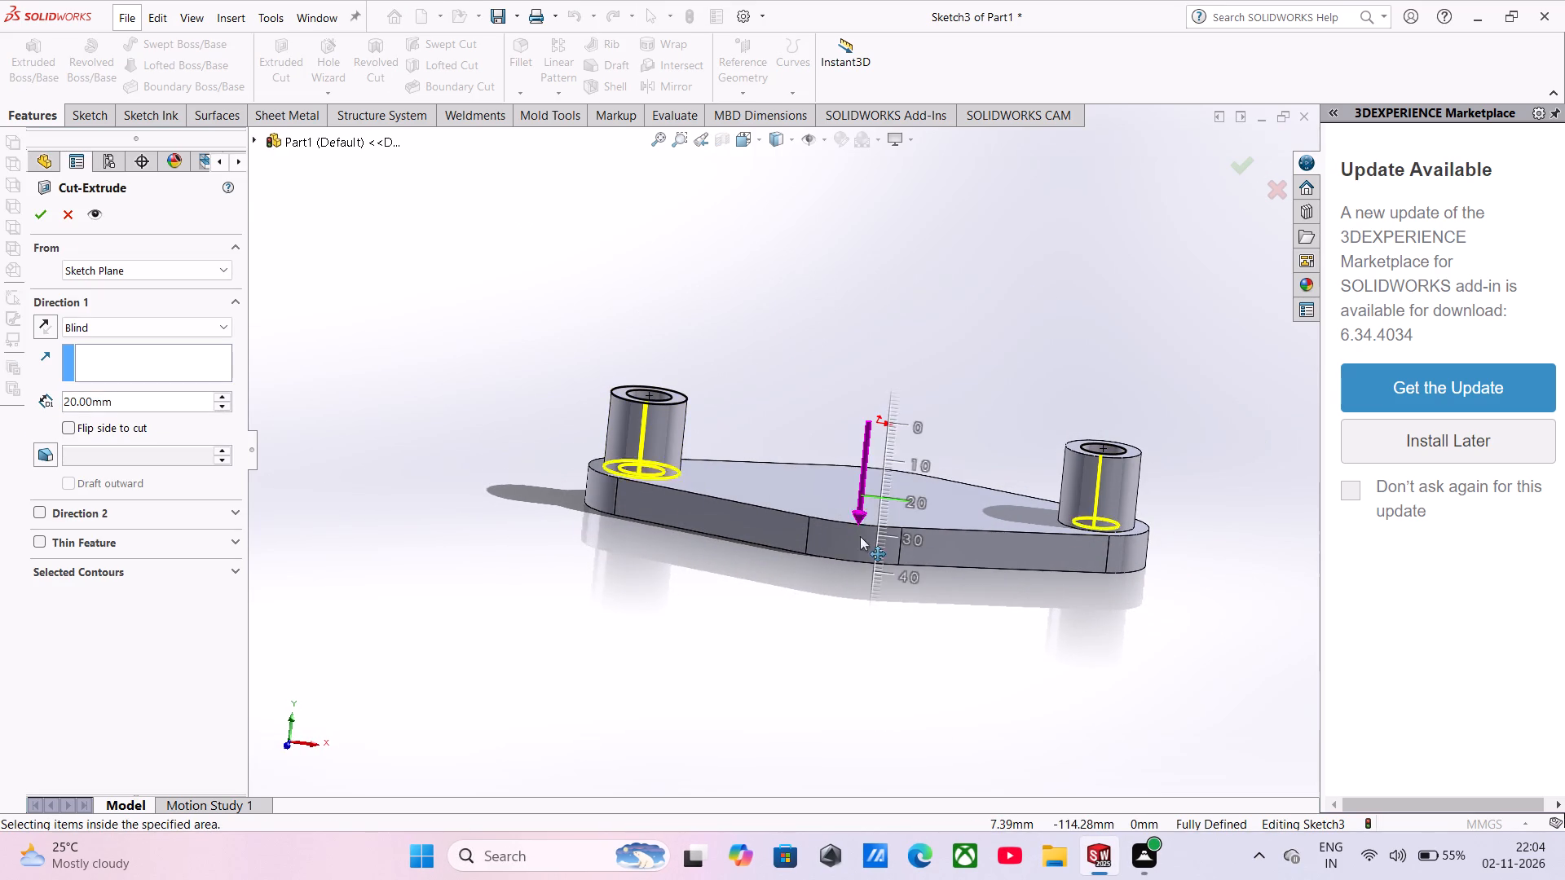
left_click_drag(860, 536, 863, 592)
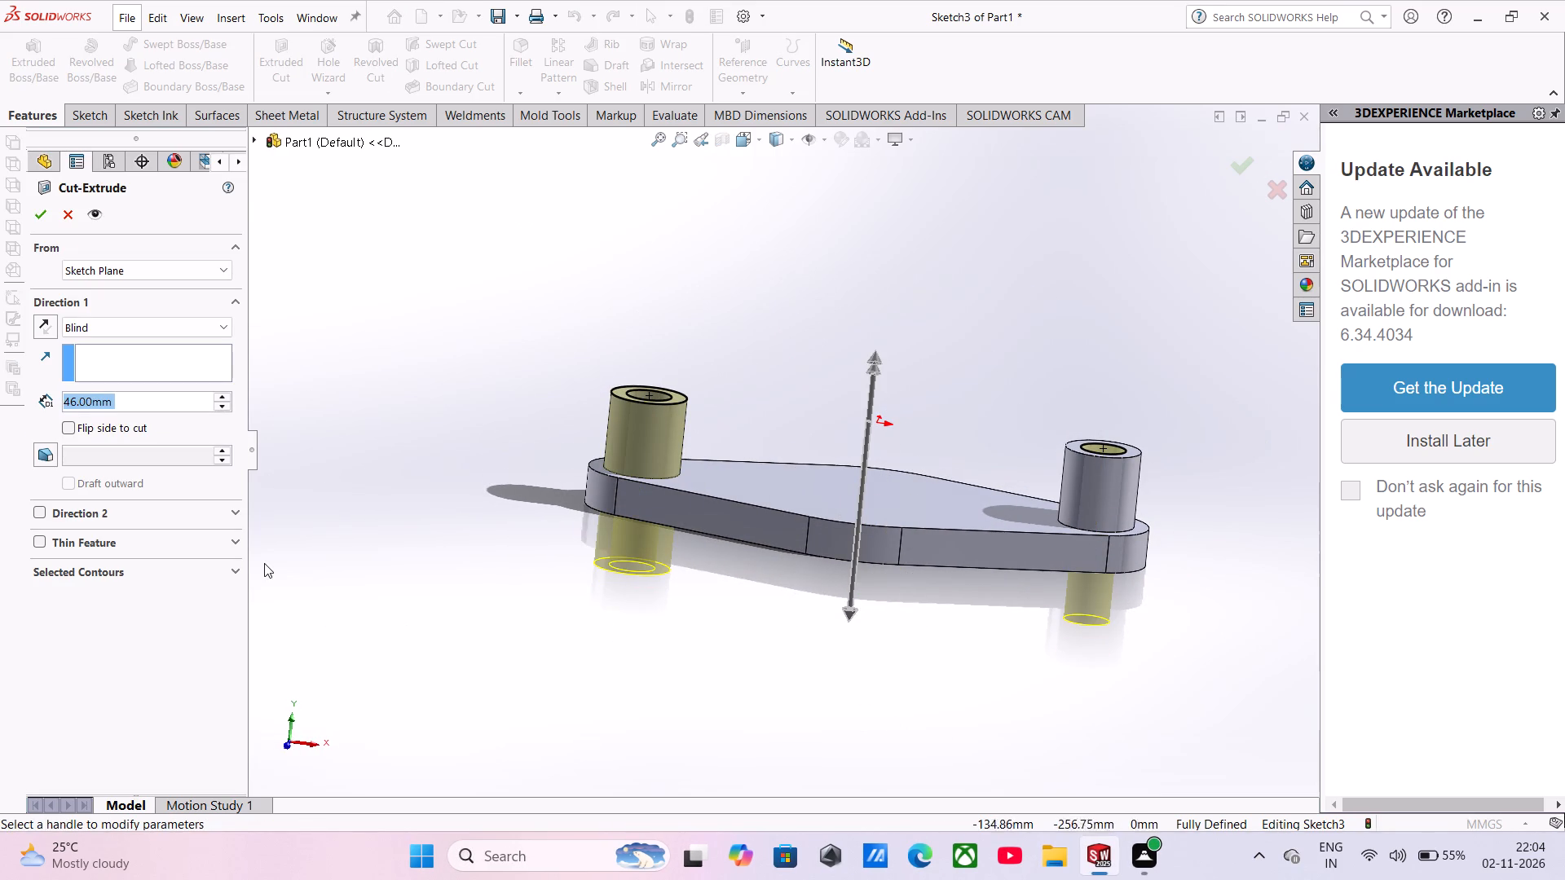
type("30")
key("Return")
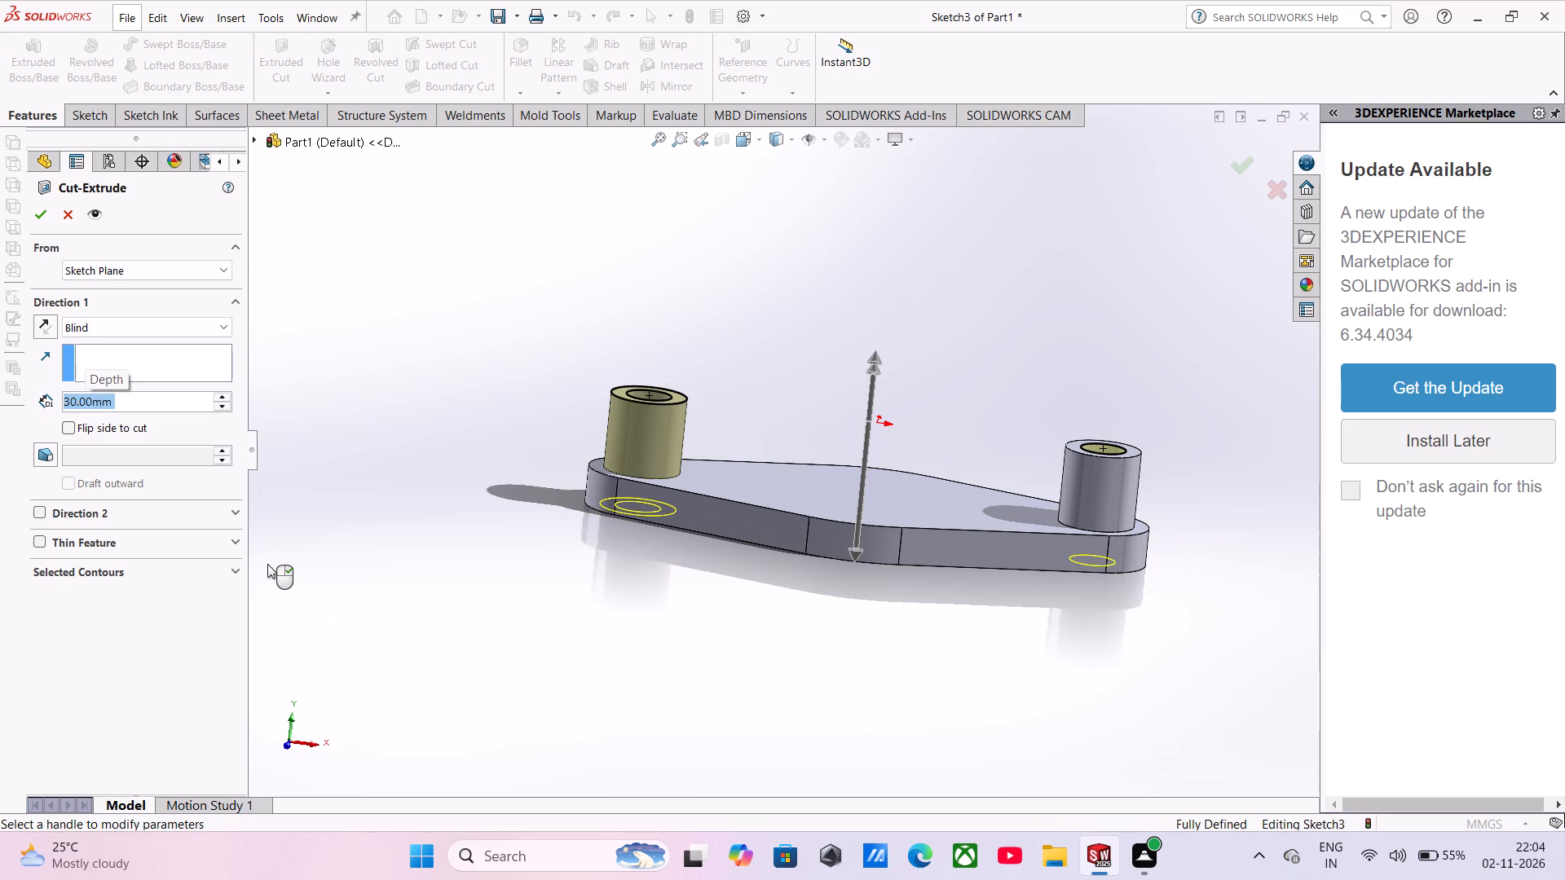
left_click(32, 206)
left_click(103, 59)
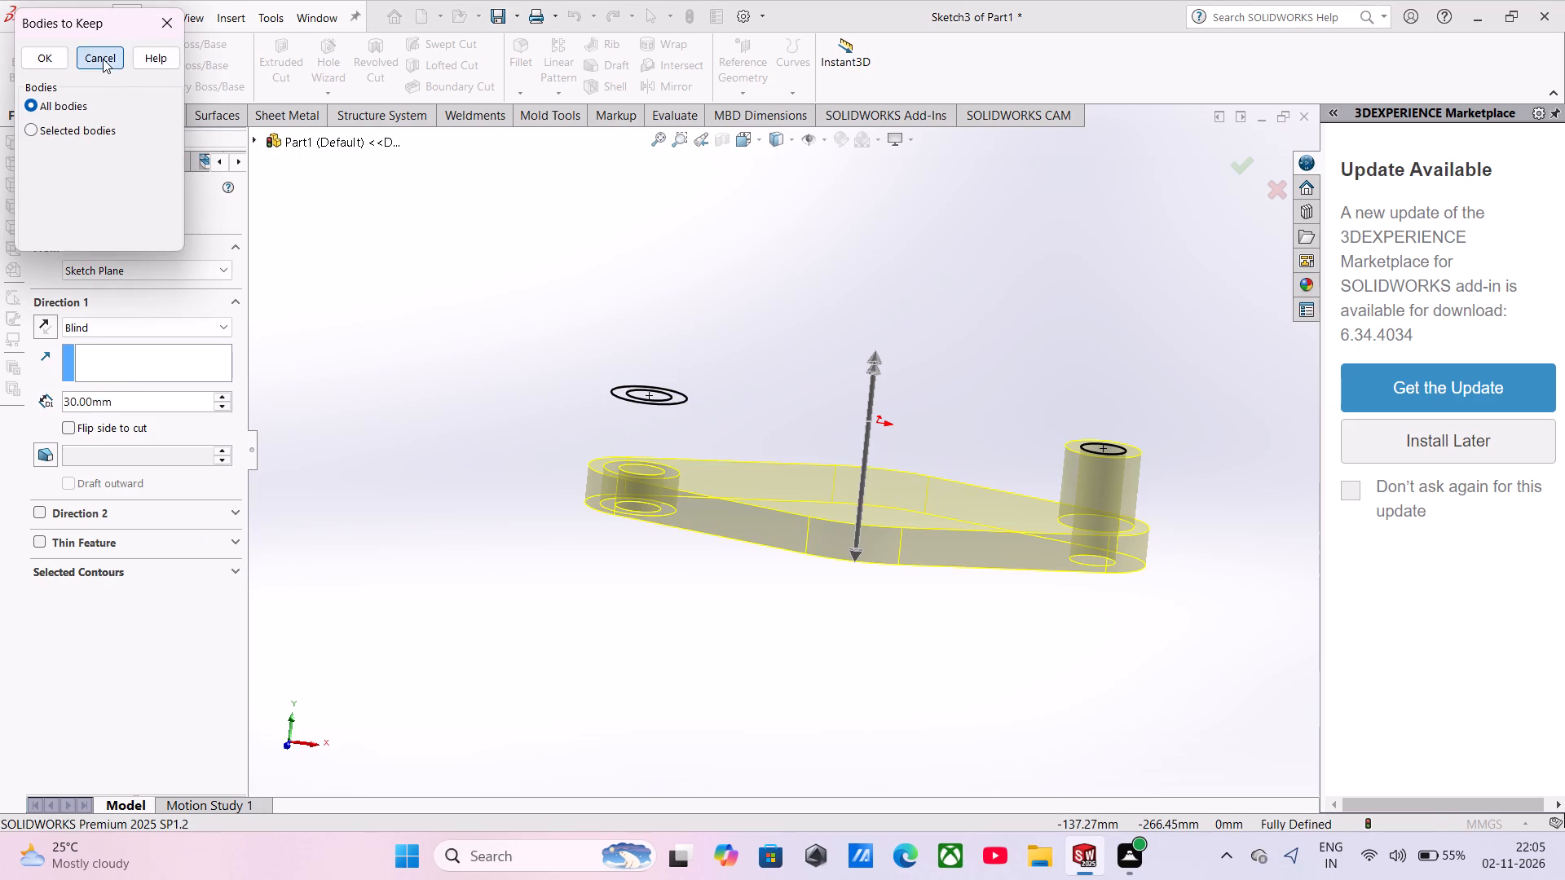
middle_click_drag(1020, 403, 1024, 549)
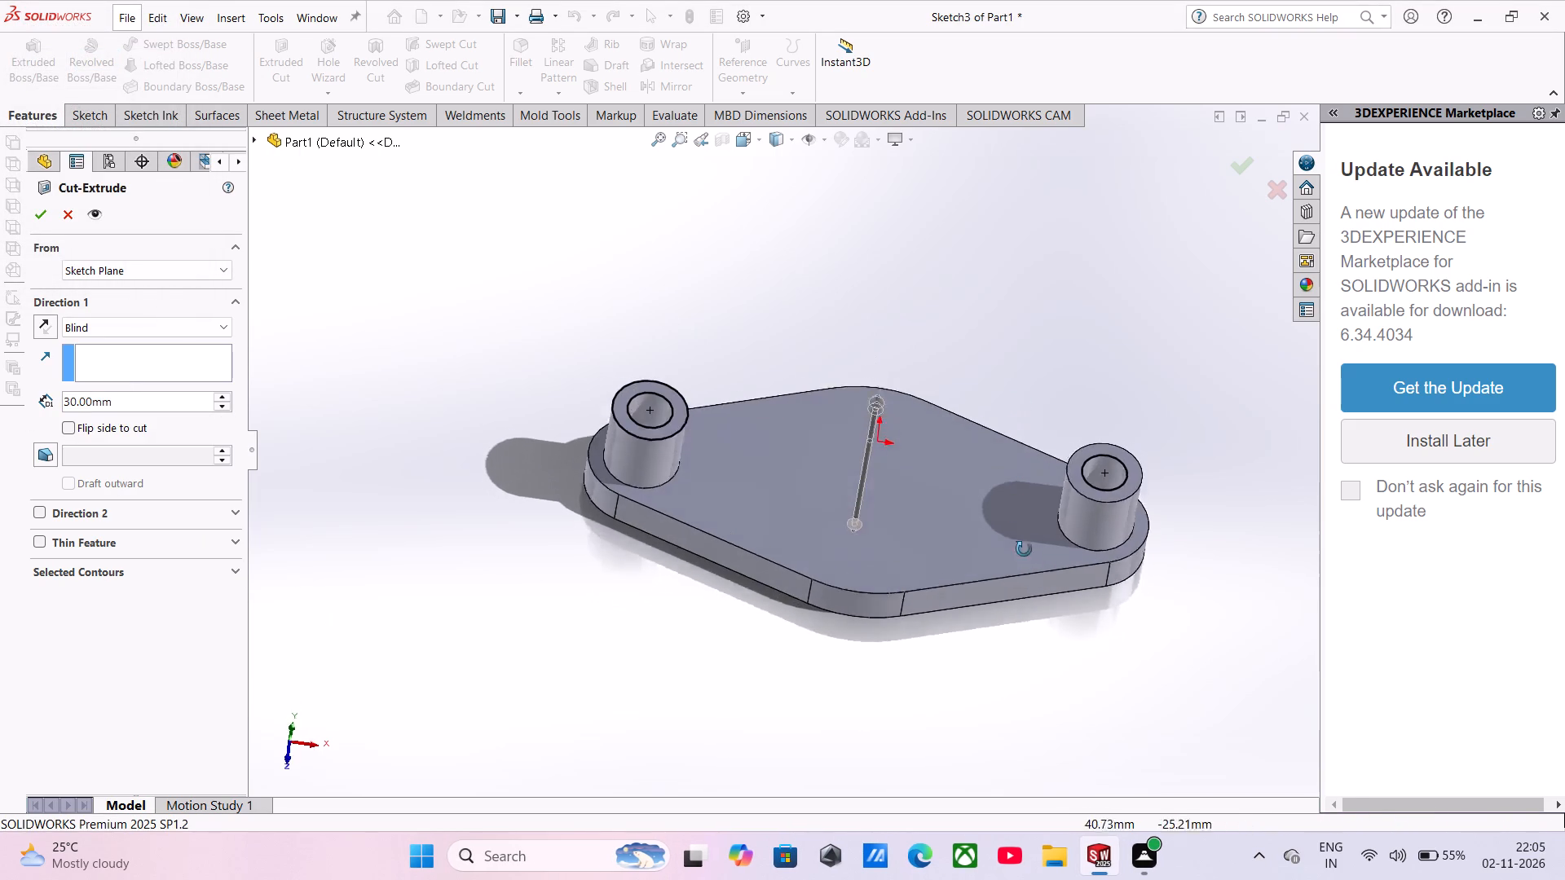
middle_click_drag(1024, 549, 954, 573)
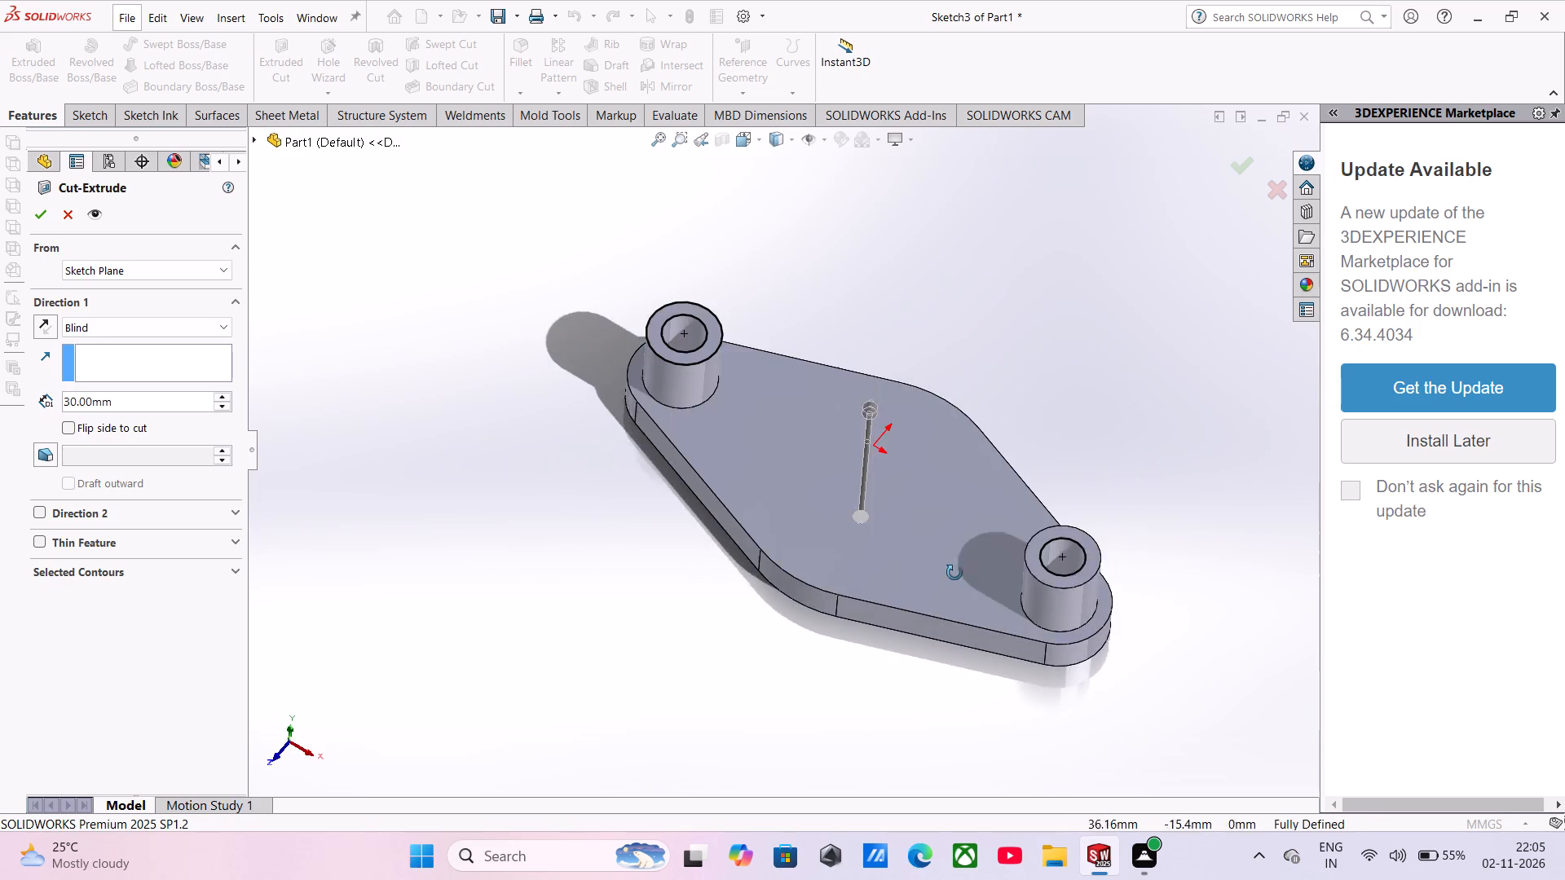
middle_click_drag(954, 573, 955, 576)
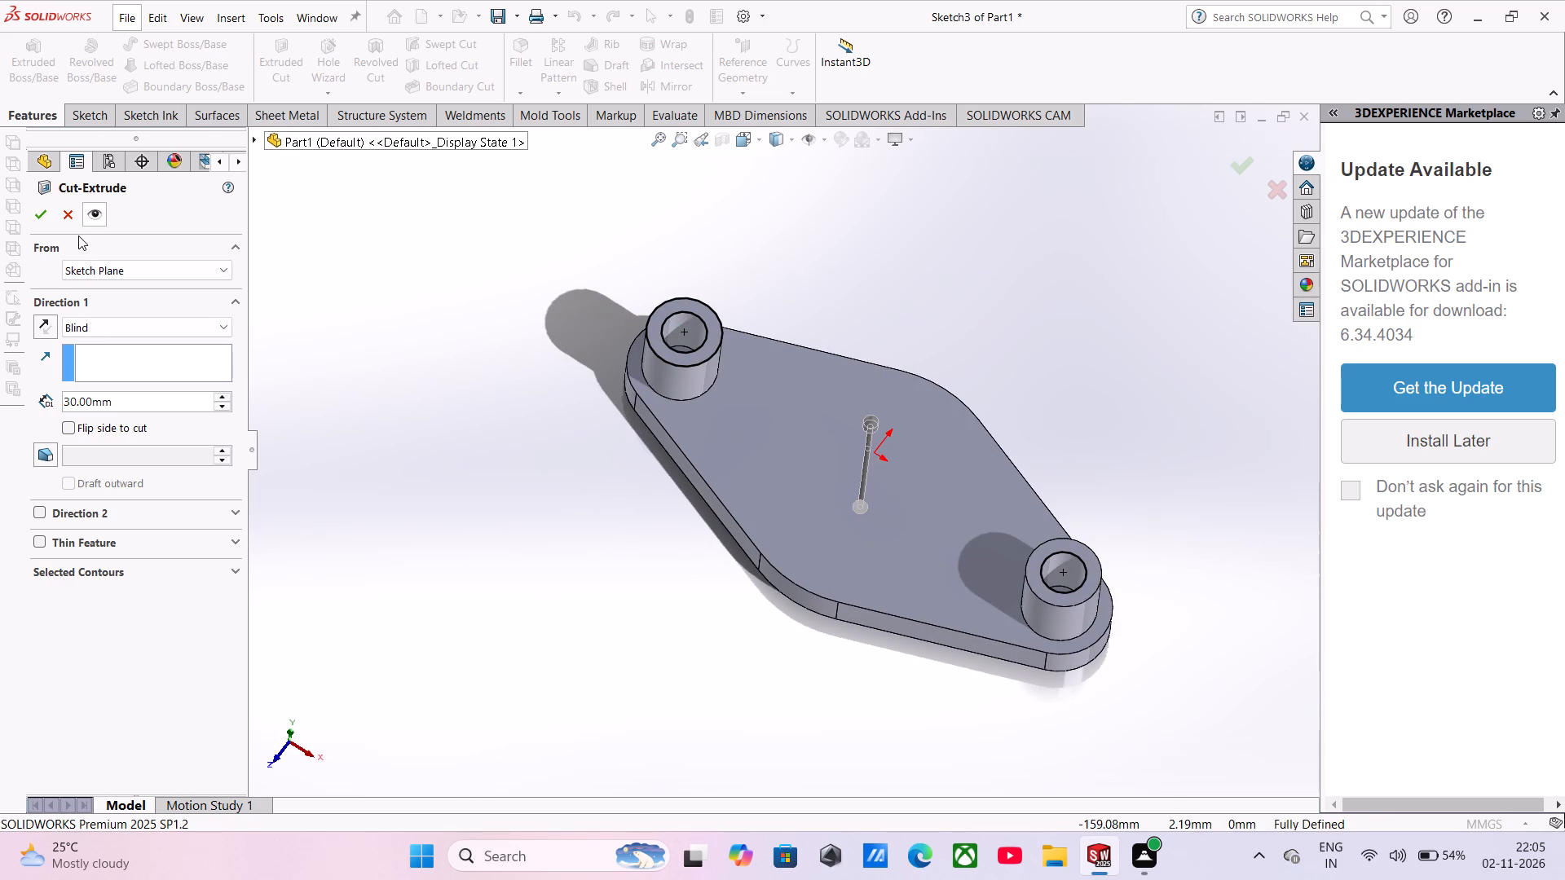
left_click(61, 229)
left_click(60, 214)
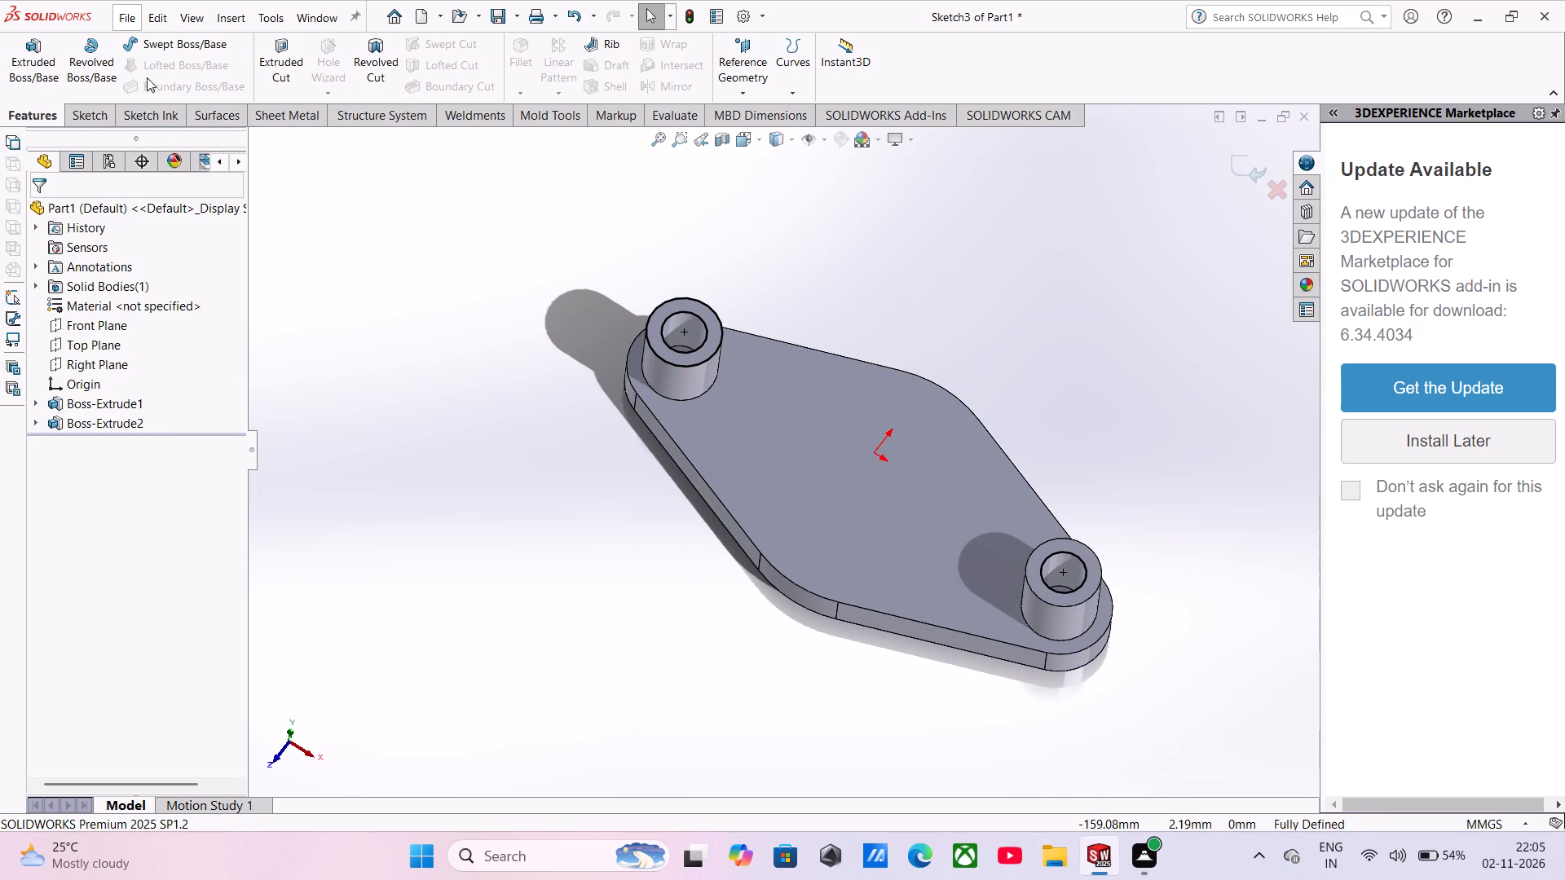
Trim away the converted outer-edge circle on the left boss's top face.
left_click(82, 113)
left_click(261, 44)
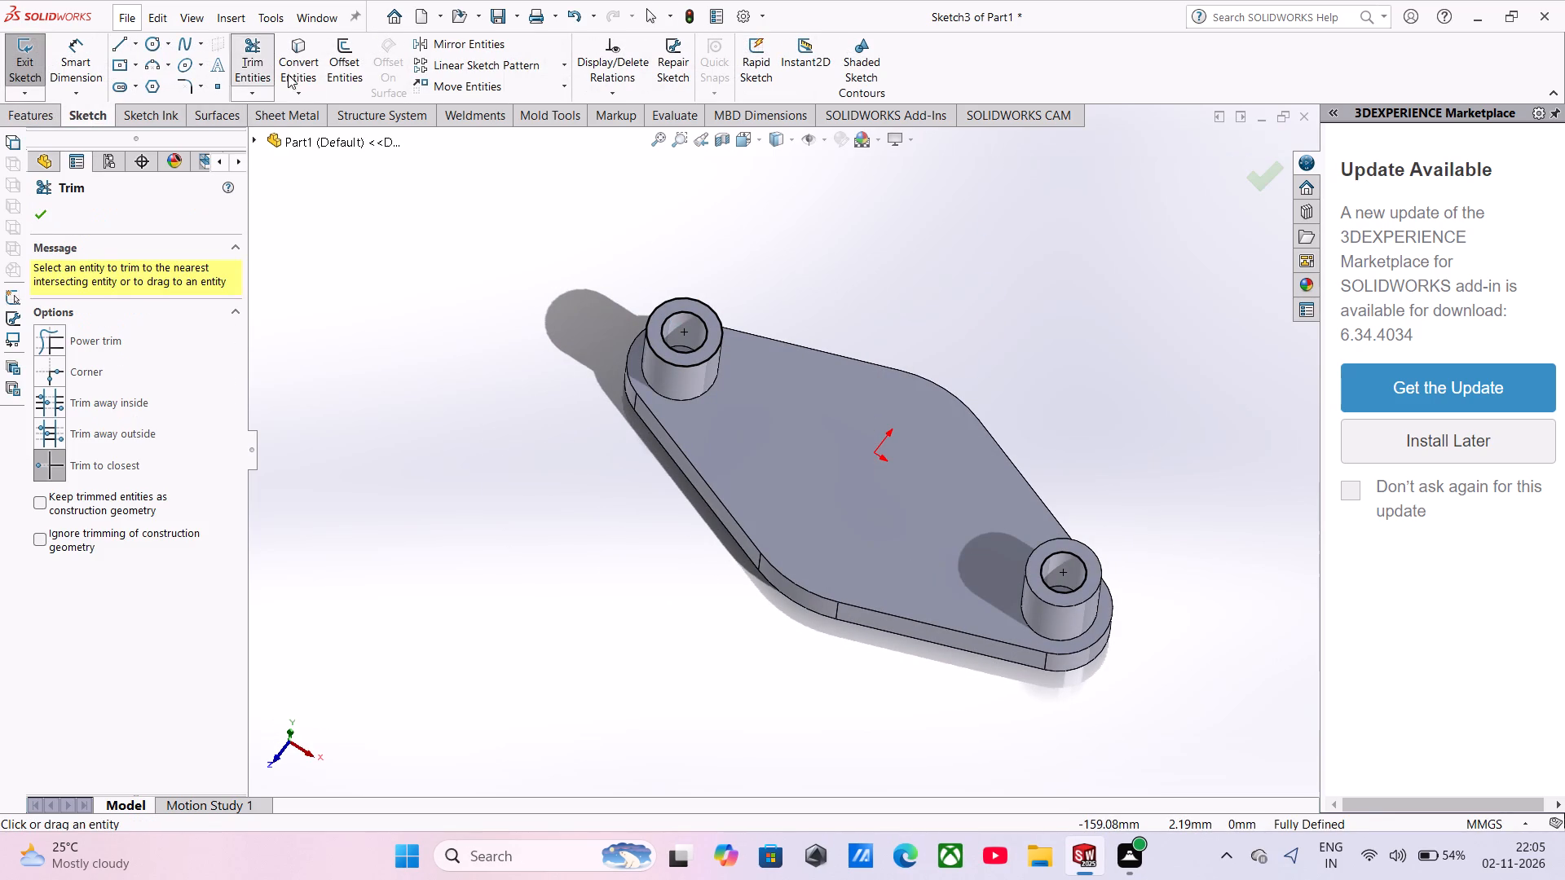
left_click(664, 304)
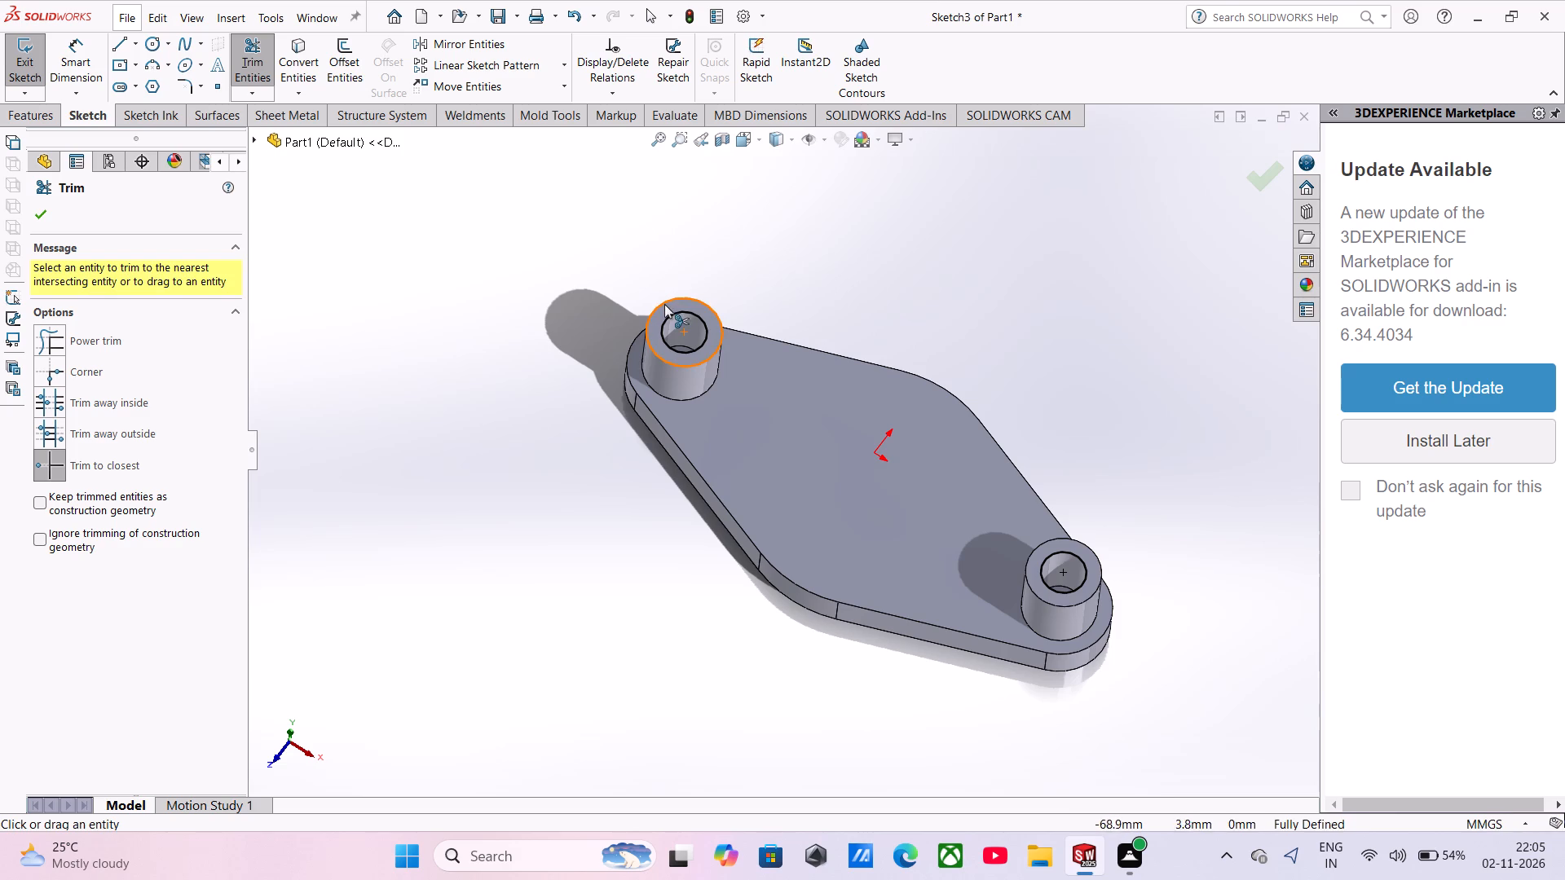
Cut-extrude the two hole circles down through the bosses and plate to a blind depth of 30 mm.
left_click(33, 106)
left_click(262, 59)
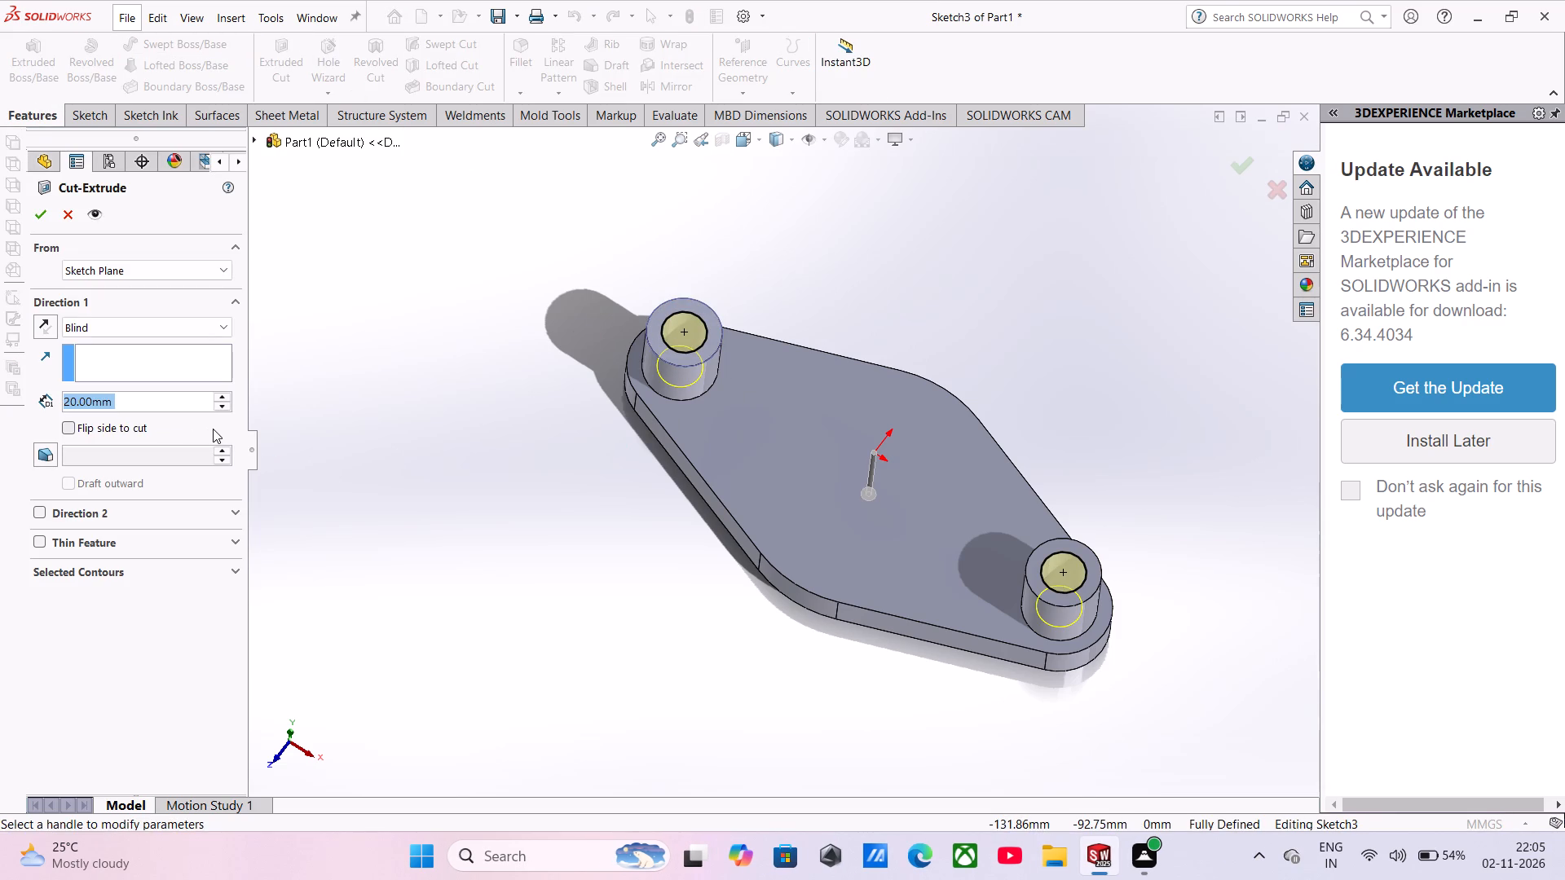
type("30")
key("Return")
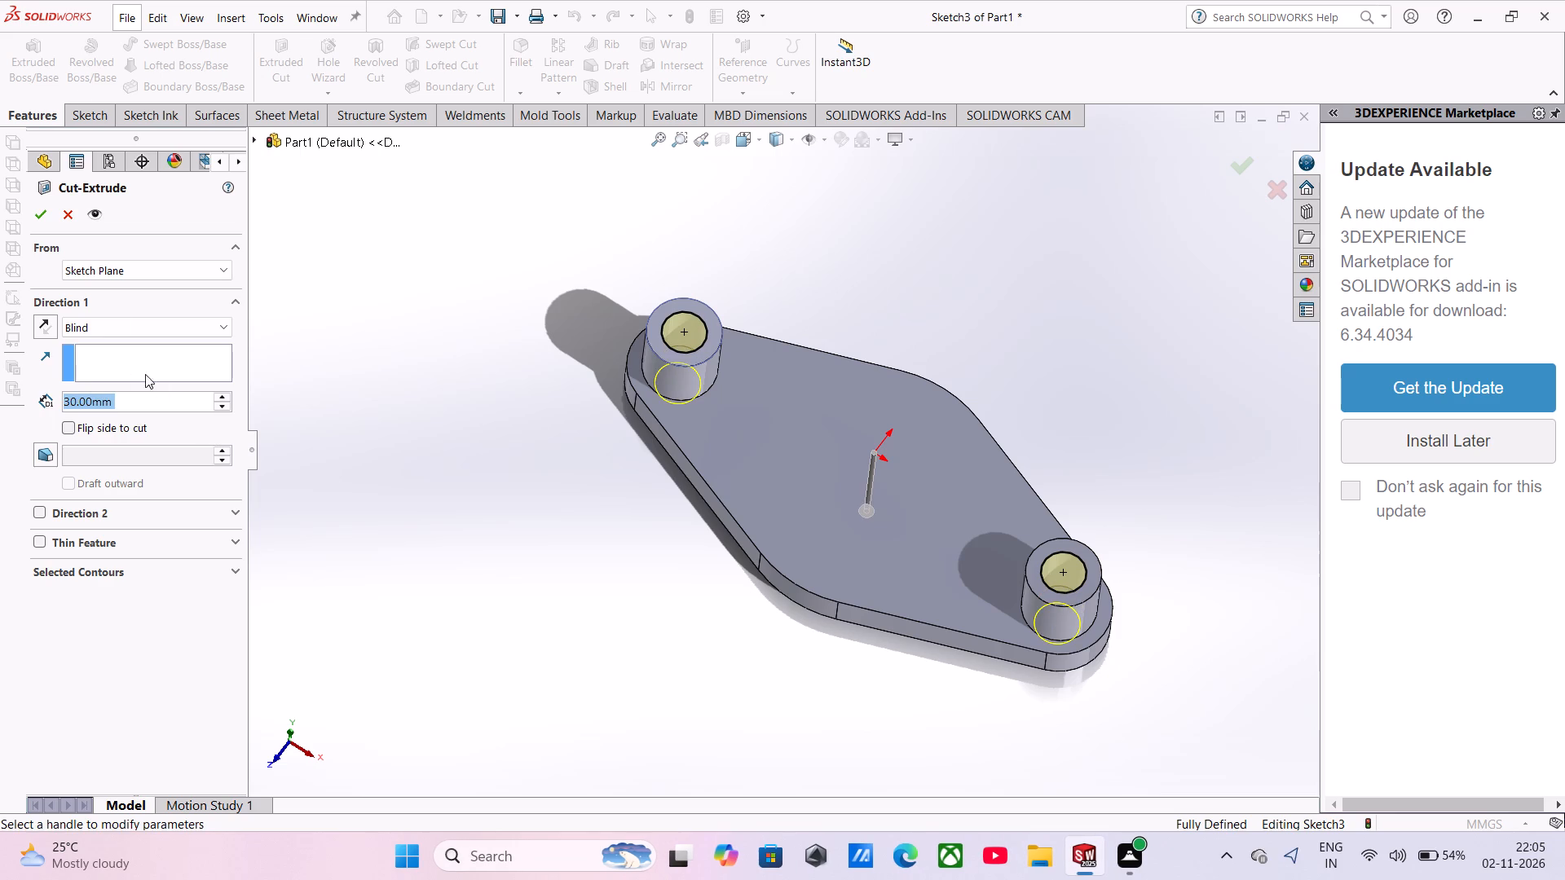
left_click(36, 205)
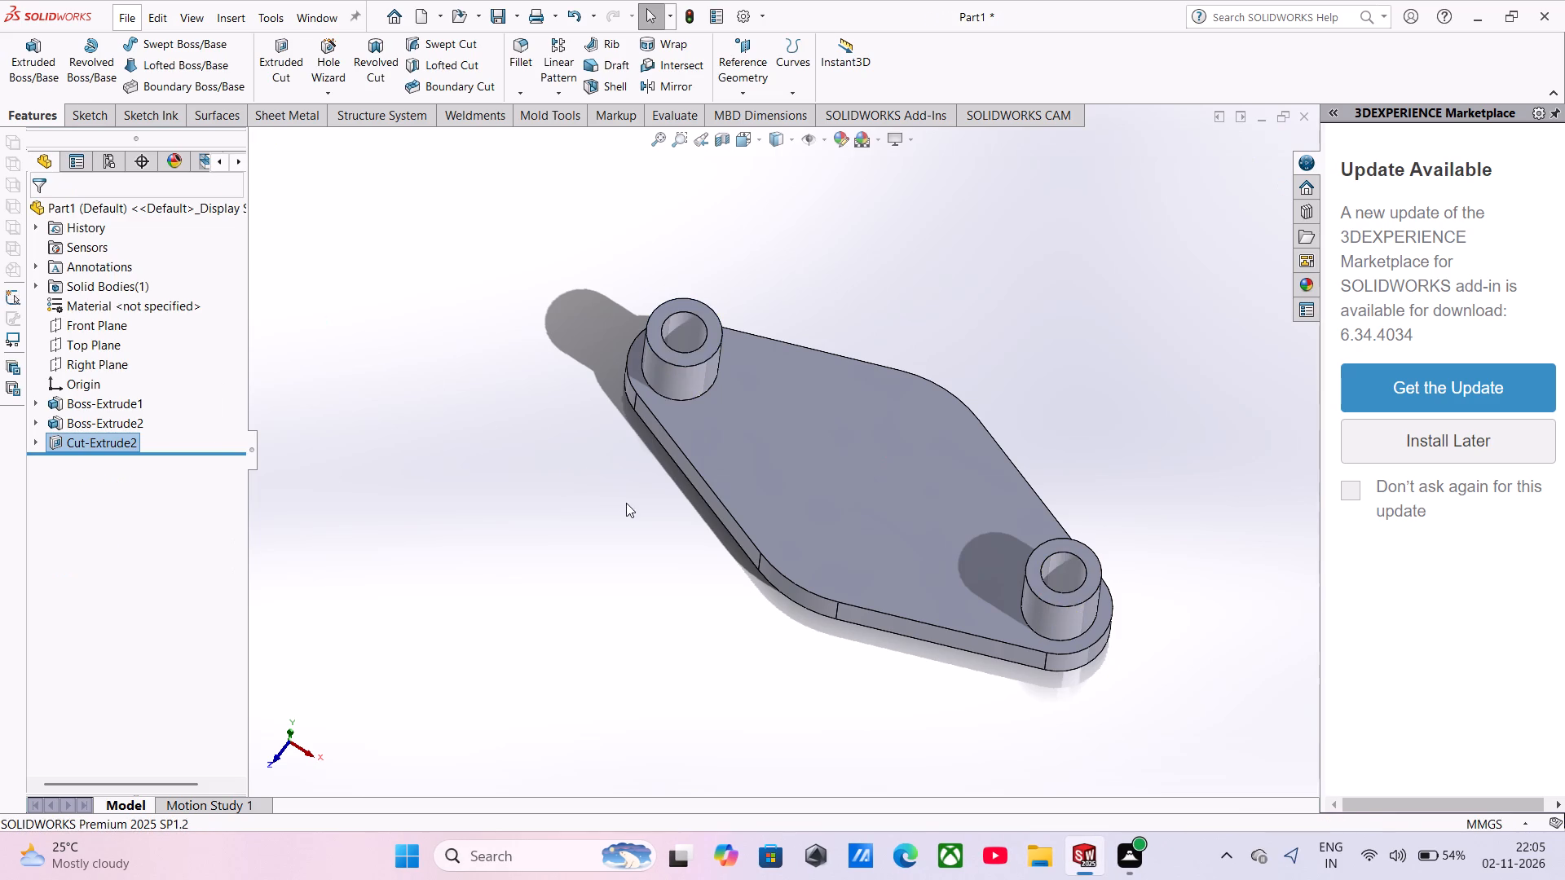
Create a reference plane offset 70 mm above the plate's top face.
middle_click_drag(627, 504, 663, 406)
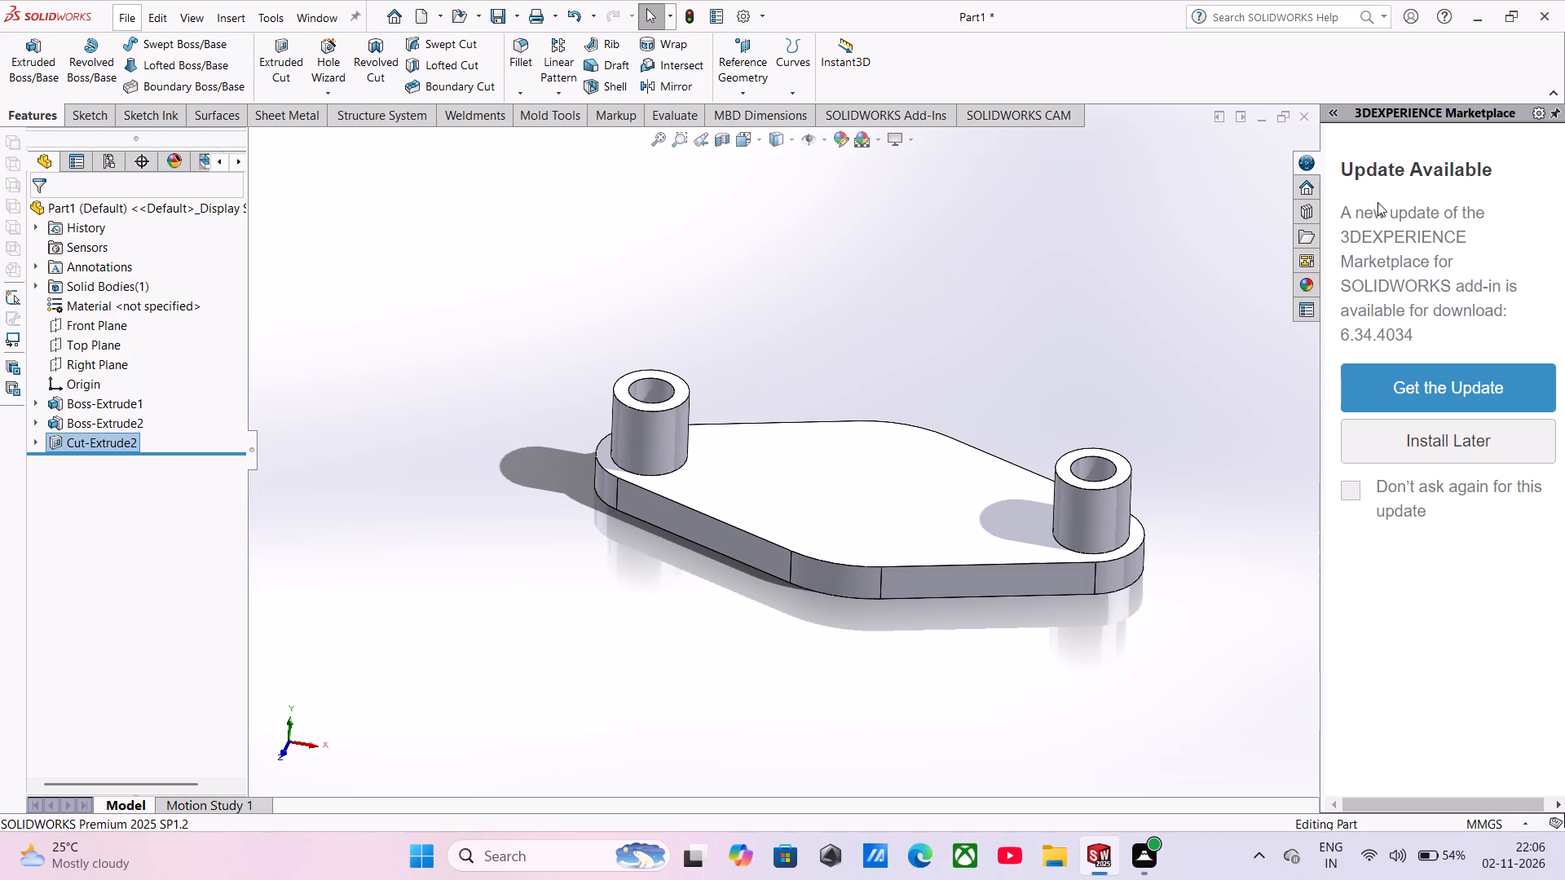
left_click(726, 93)
left_click(734, 104)
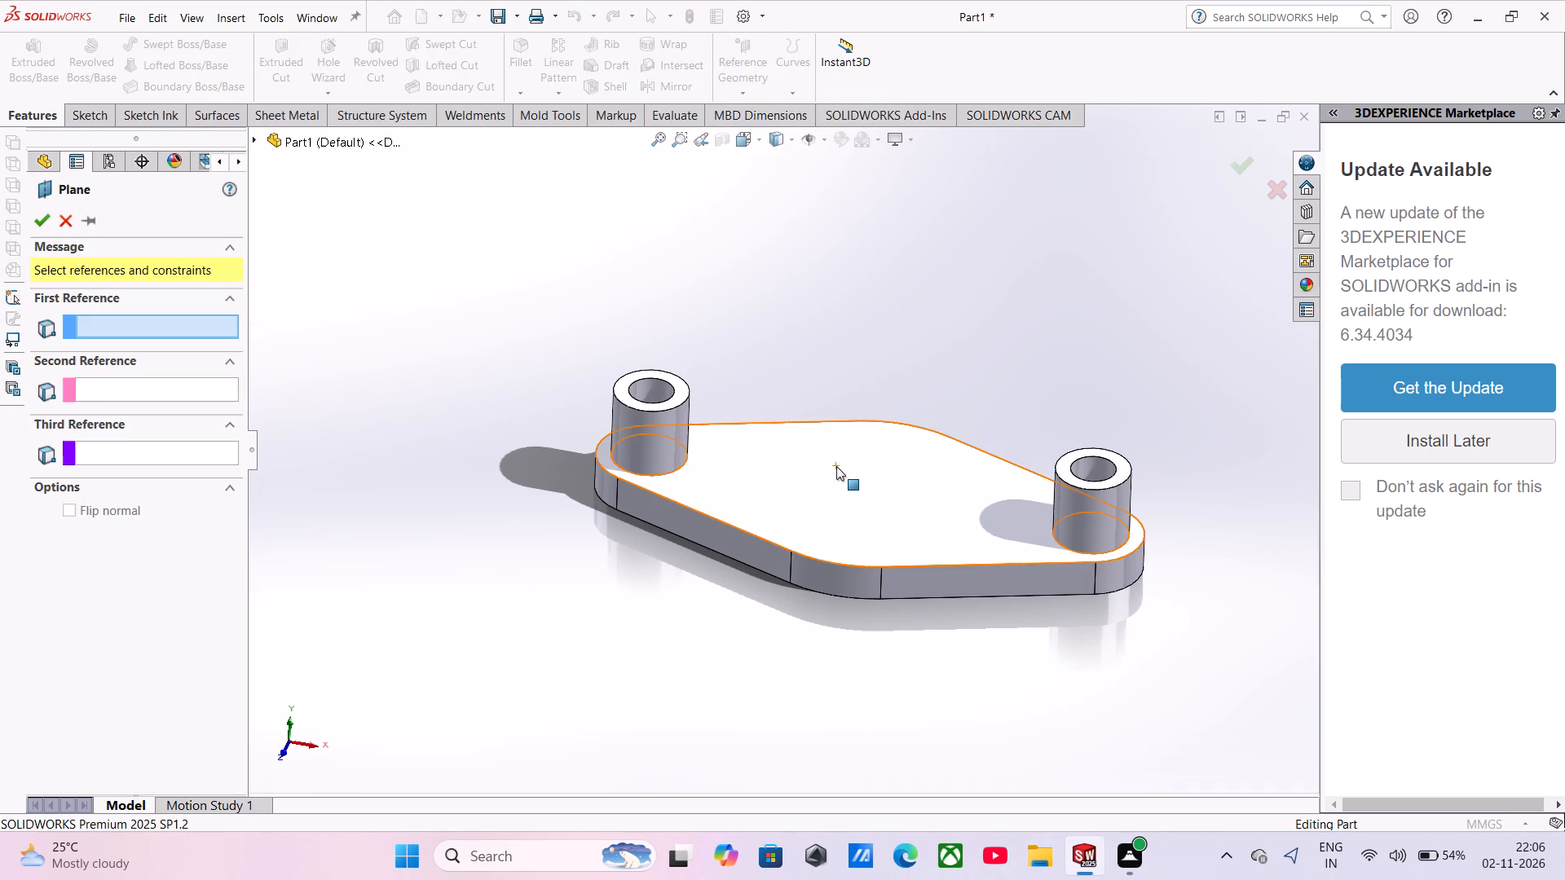
left_click(835, 482)
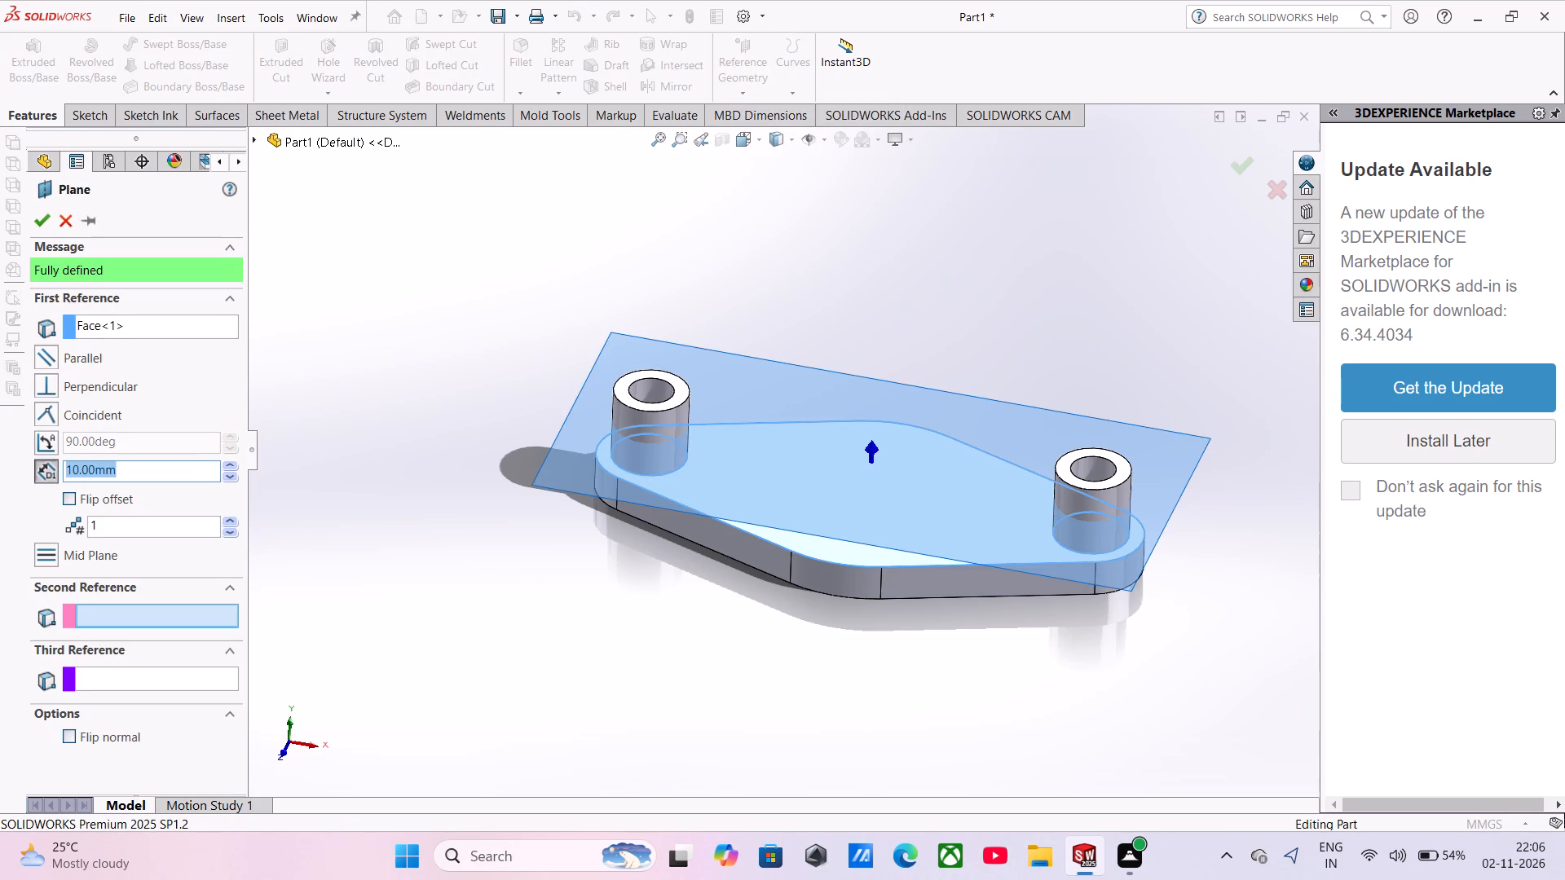
key("0")
key("Return")
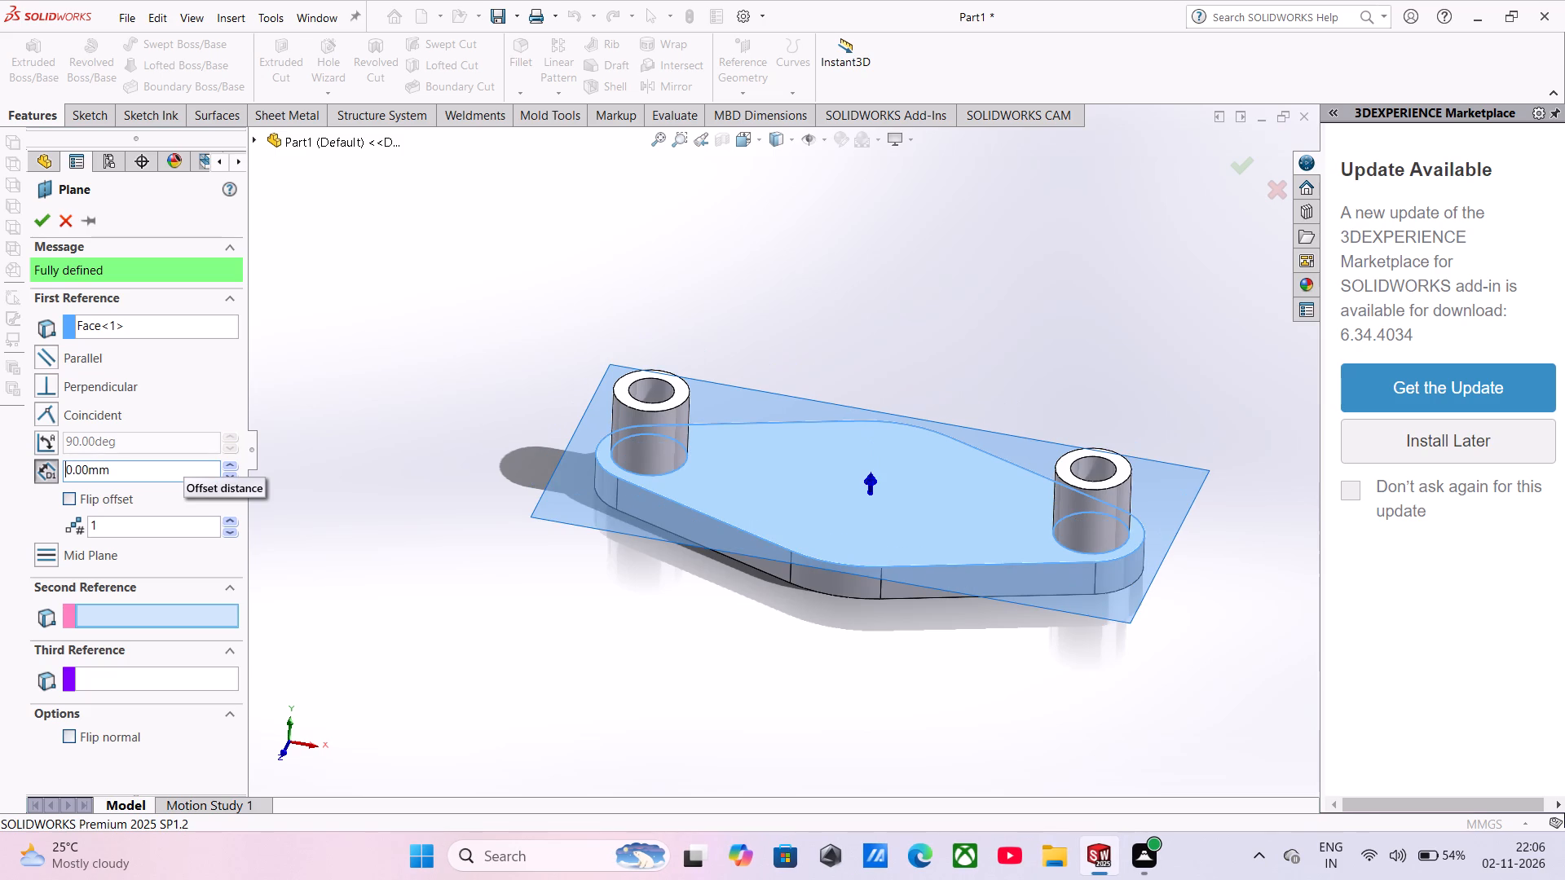
key("7")
key("0")
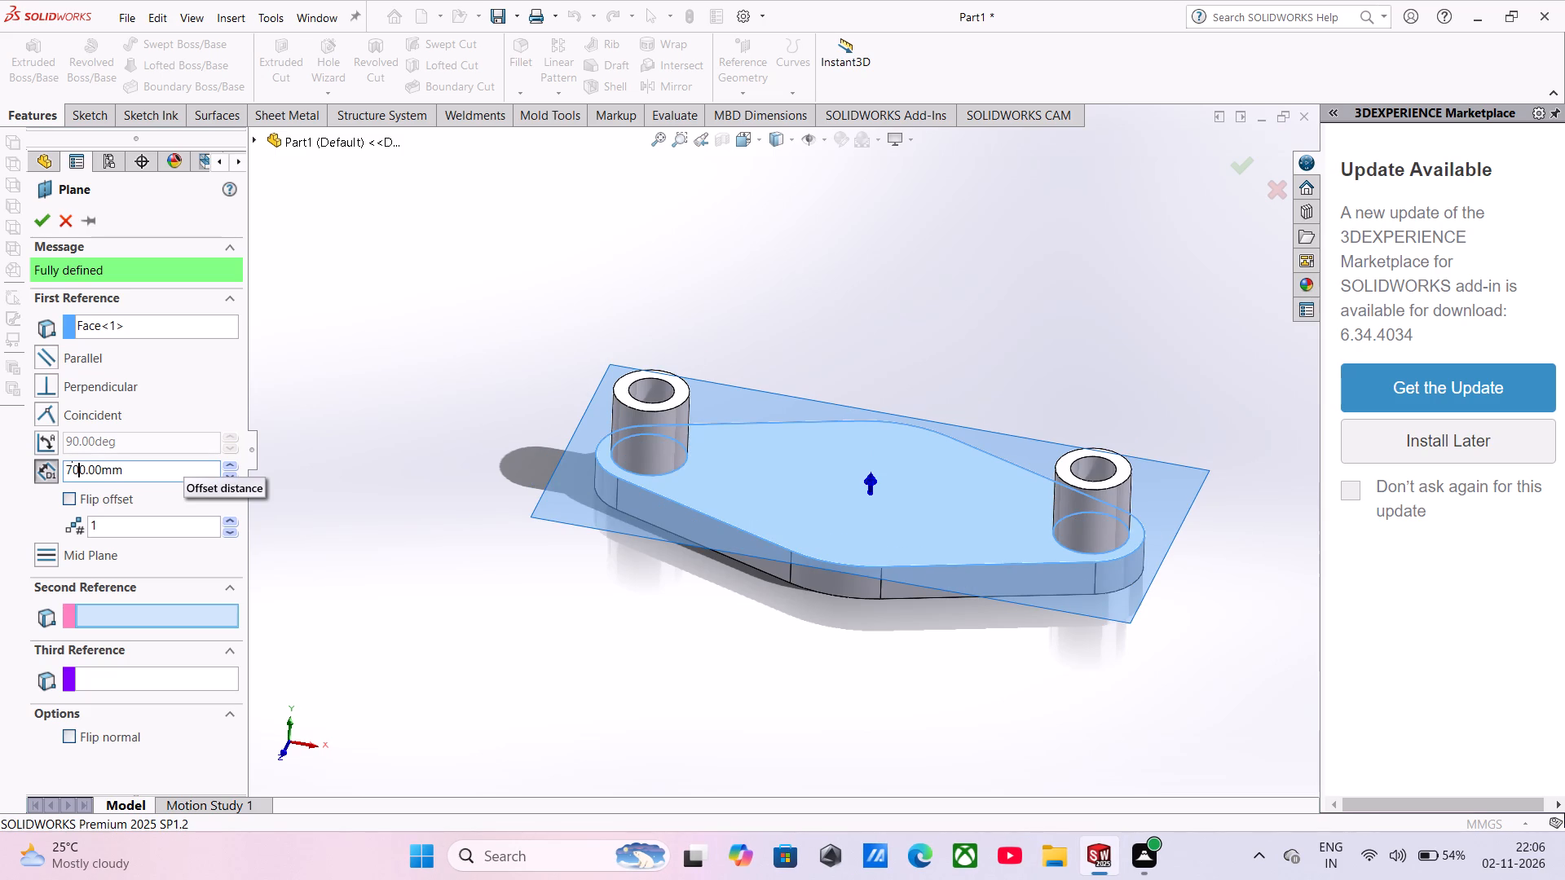
key("Delete")
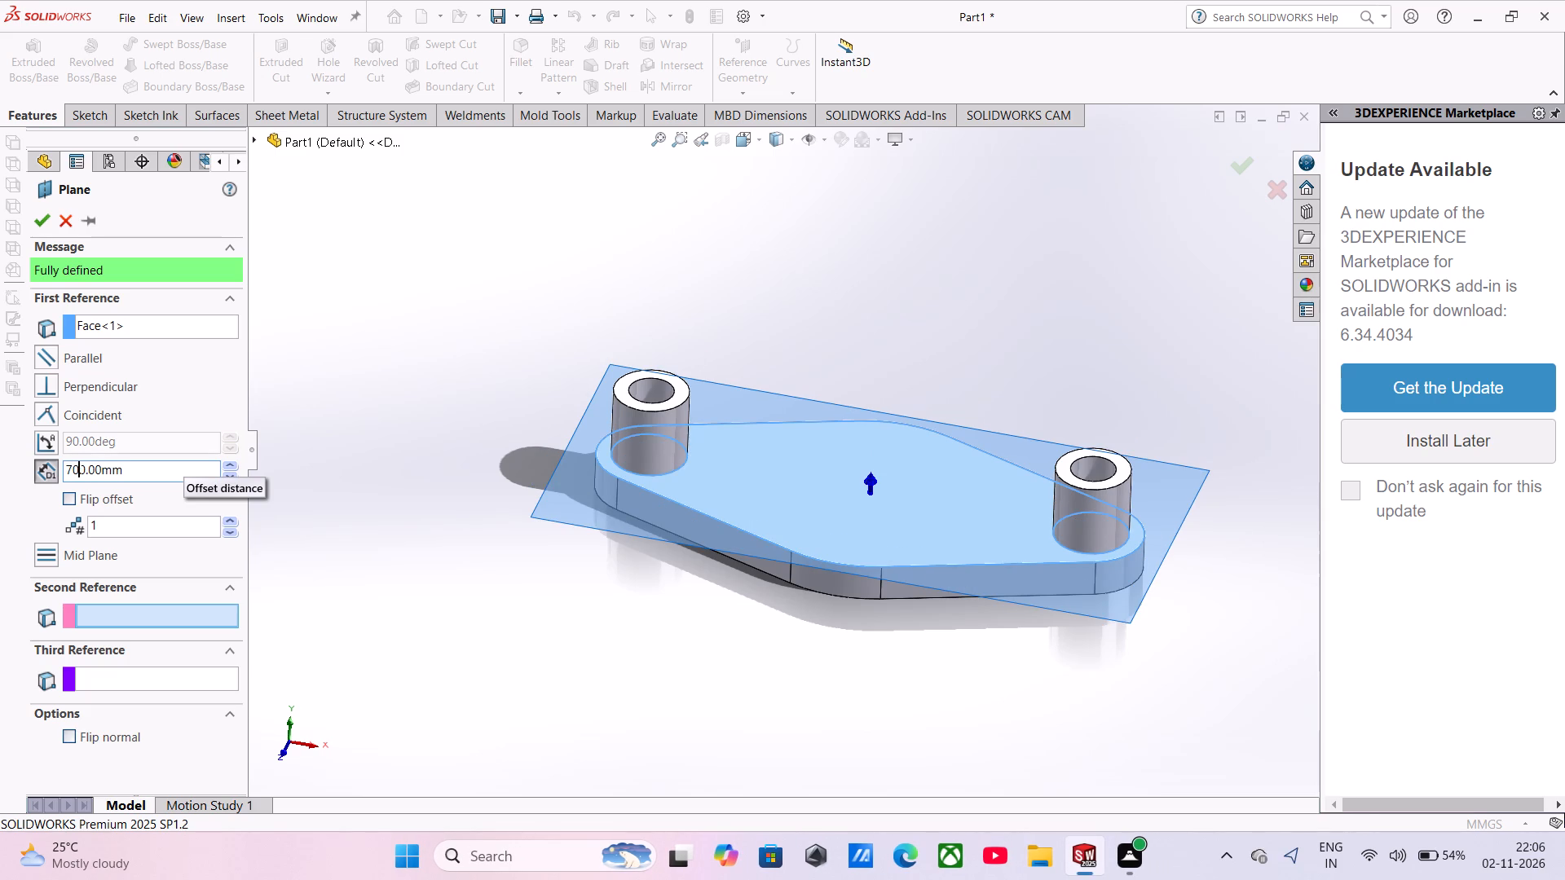
key("Return")
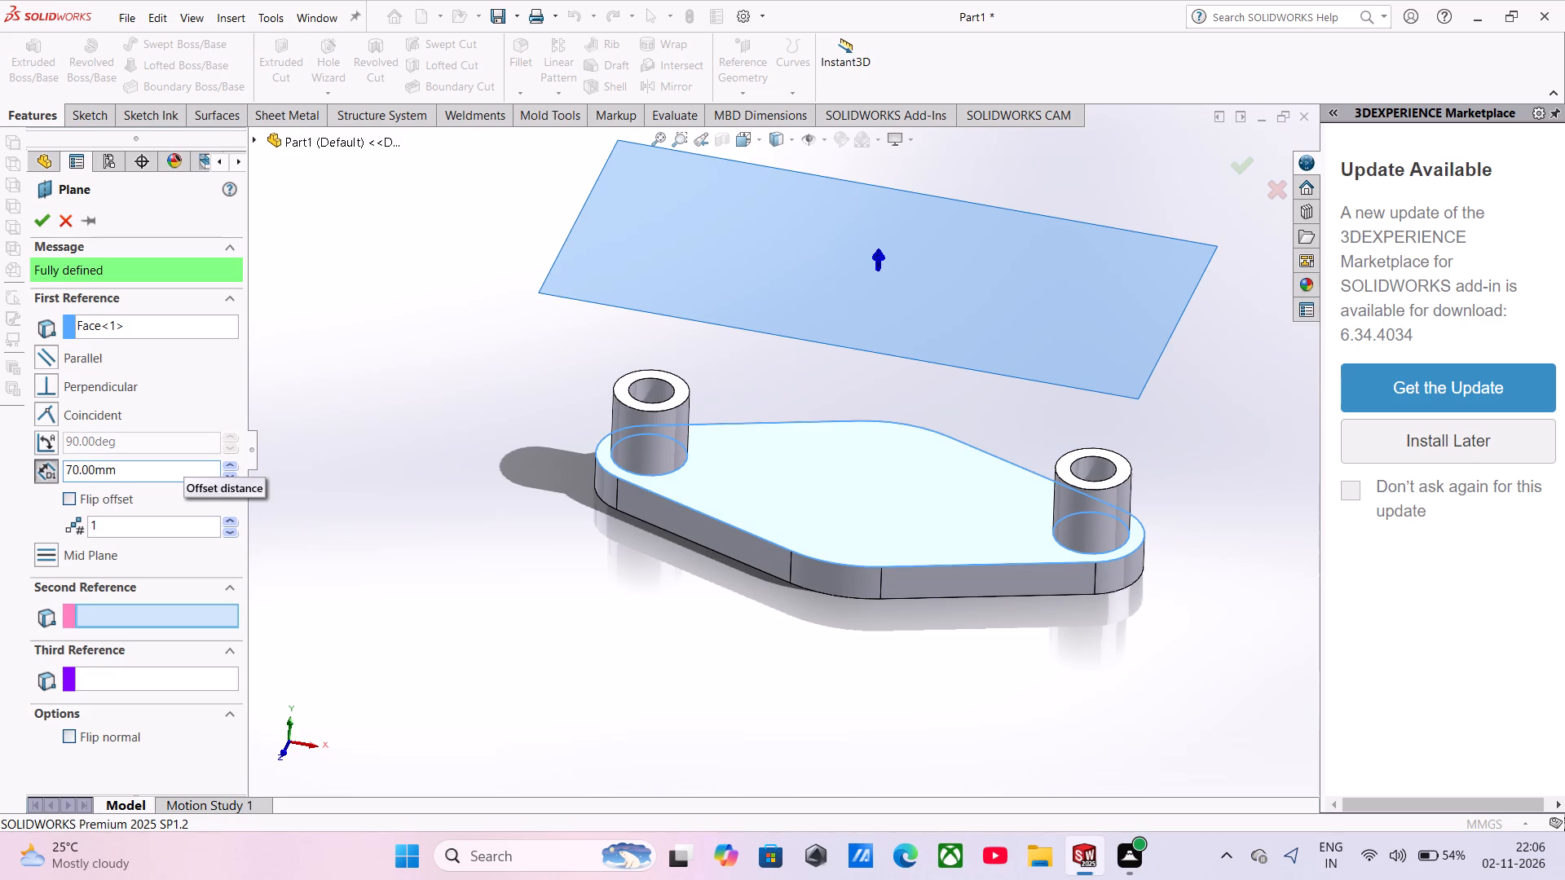
left_click(39, 223)
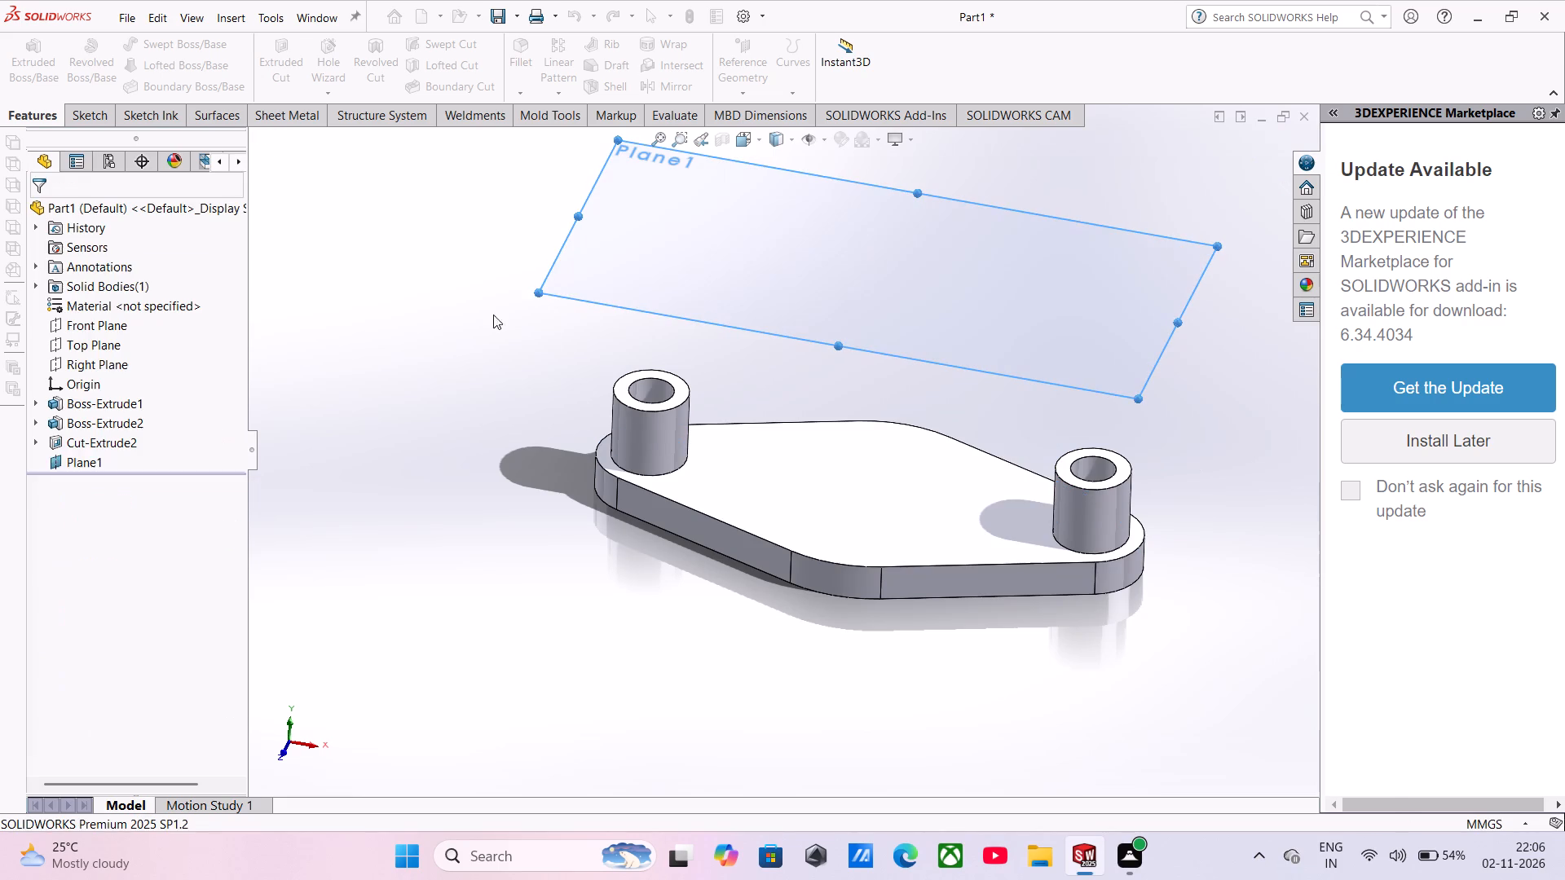
Sketch a circle on the offset plane, centred about 1 mm from the origin, and dimension its diameter as 80 mm.
left_click(617, 307)
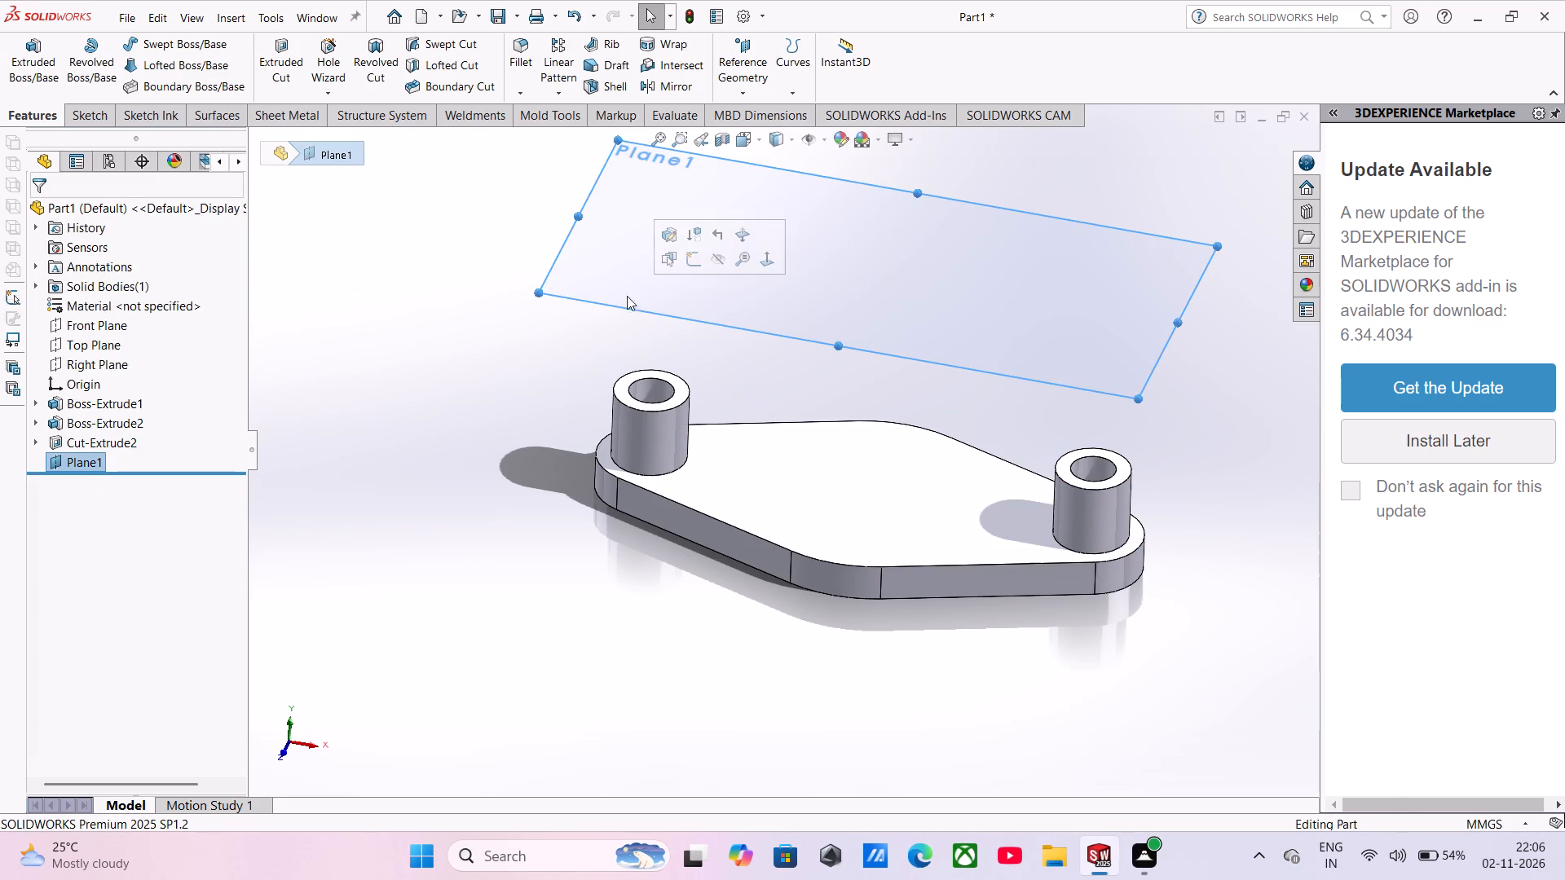
left_click(687, 257)
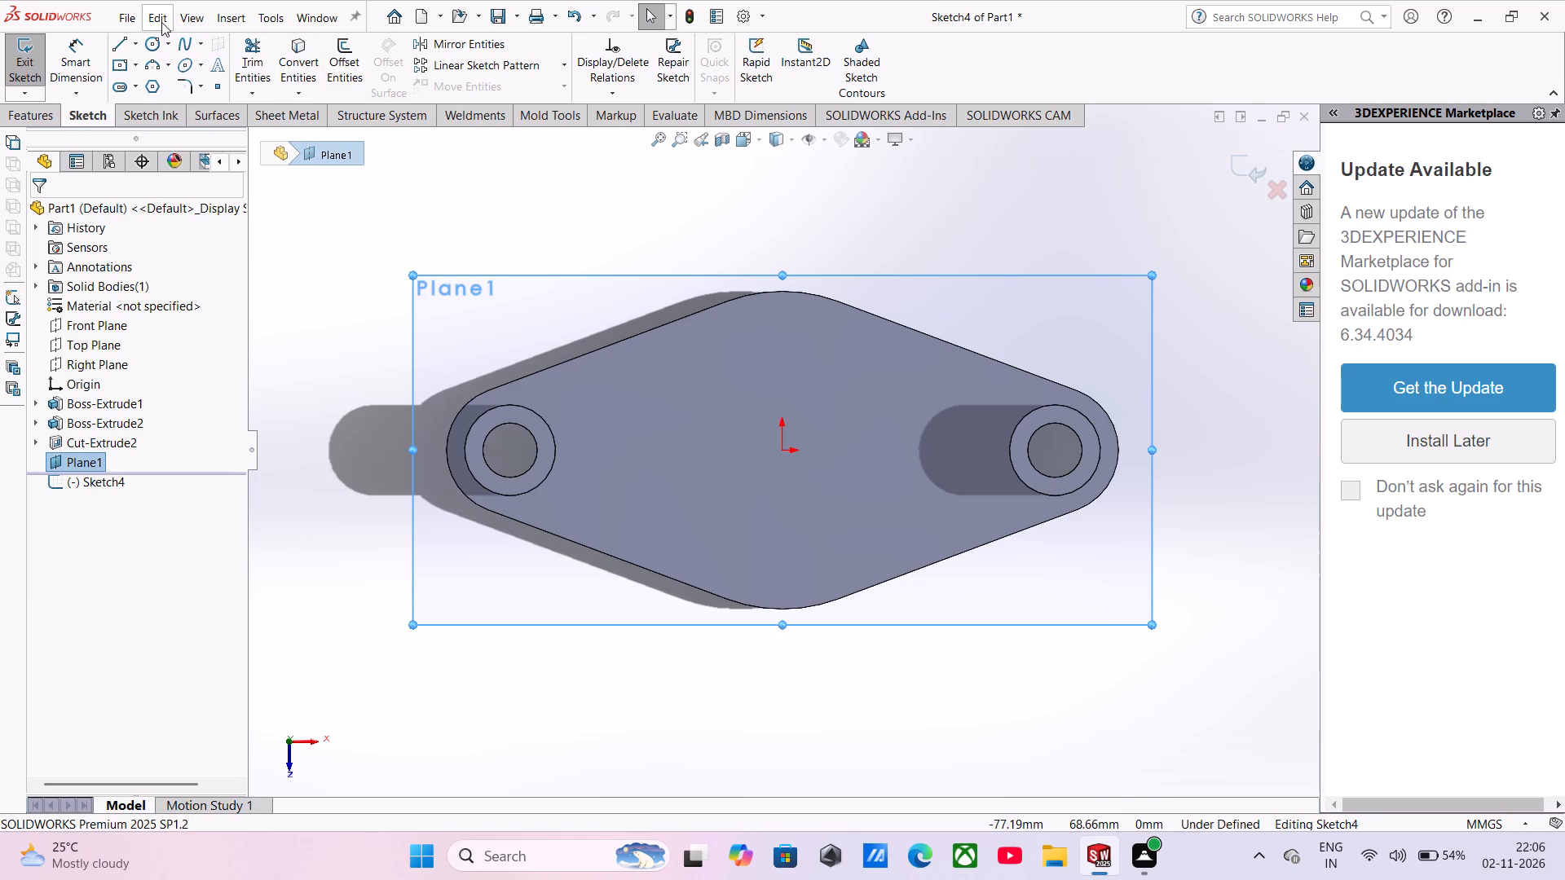
left_click(159, 43)
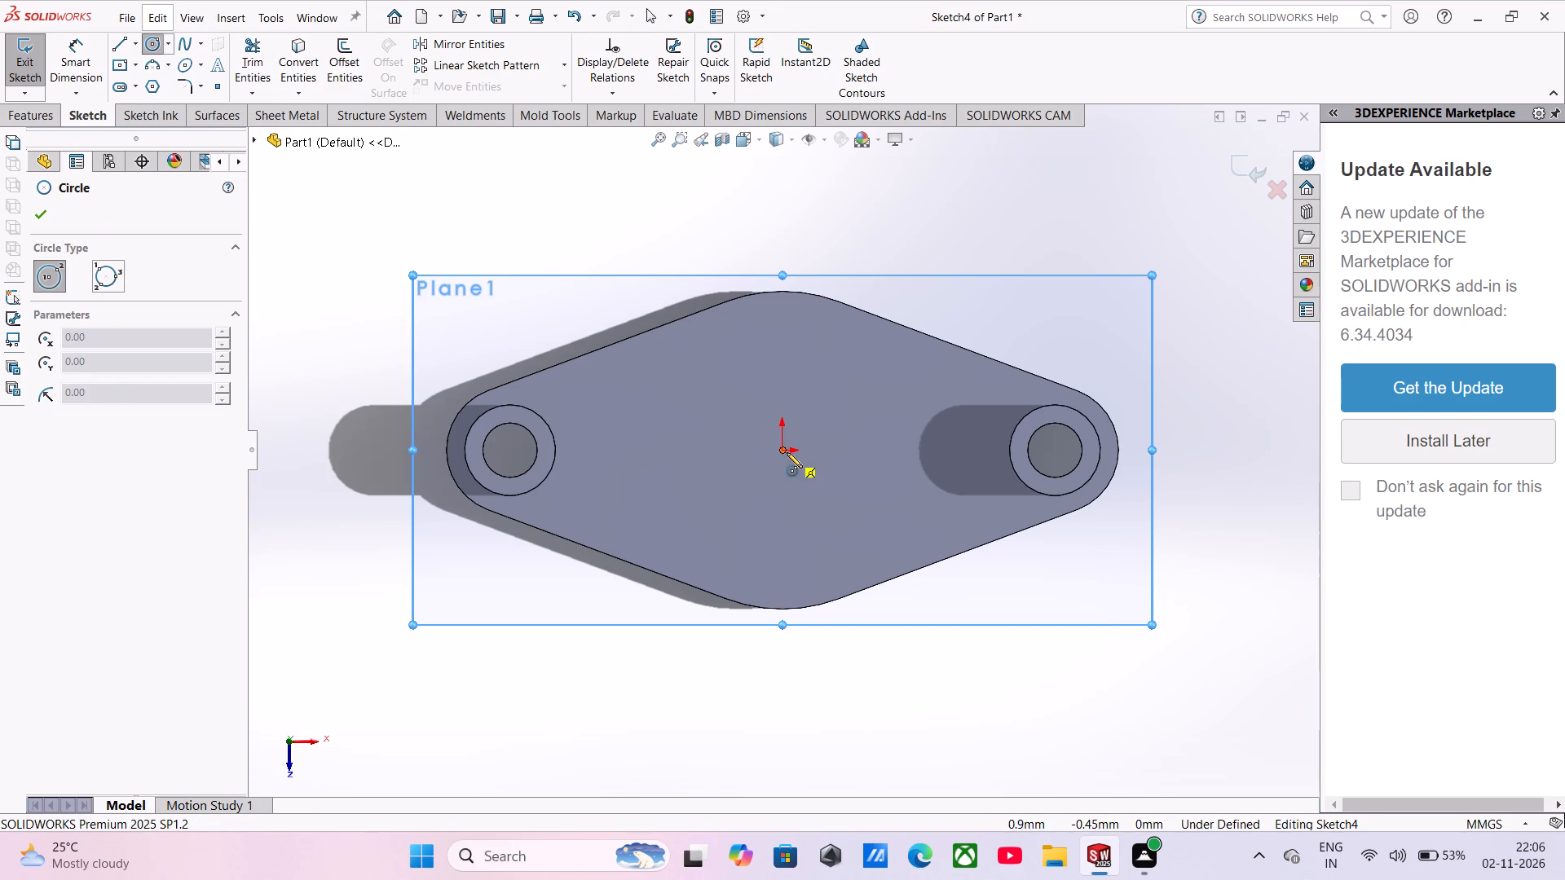
left_click(787, 452)
left_click(871, 536)
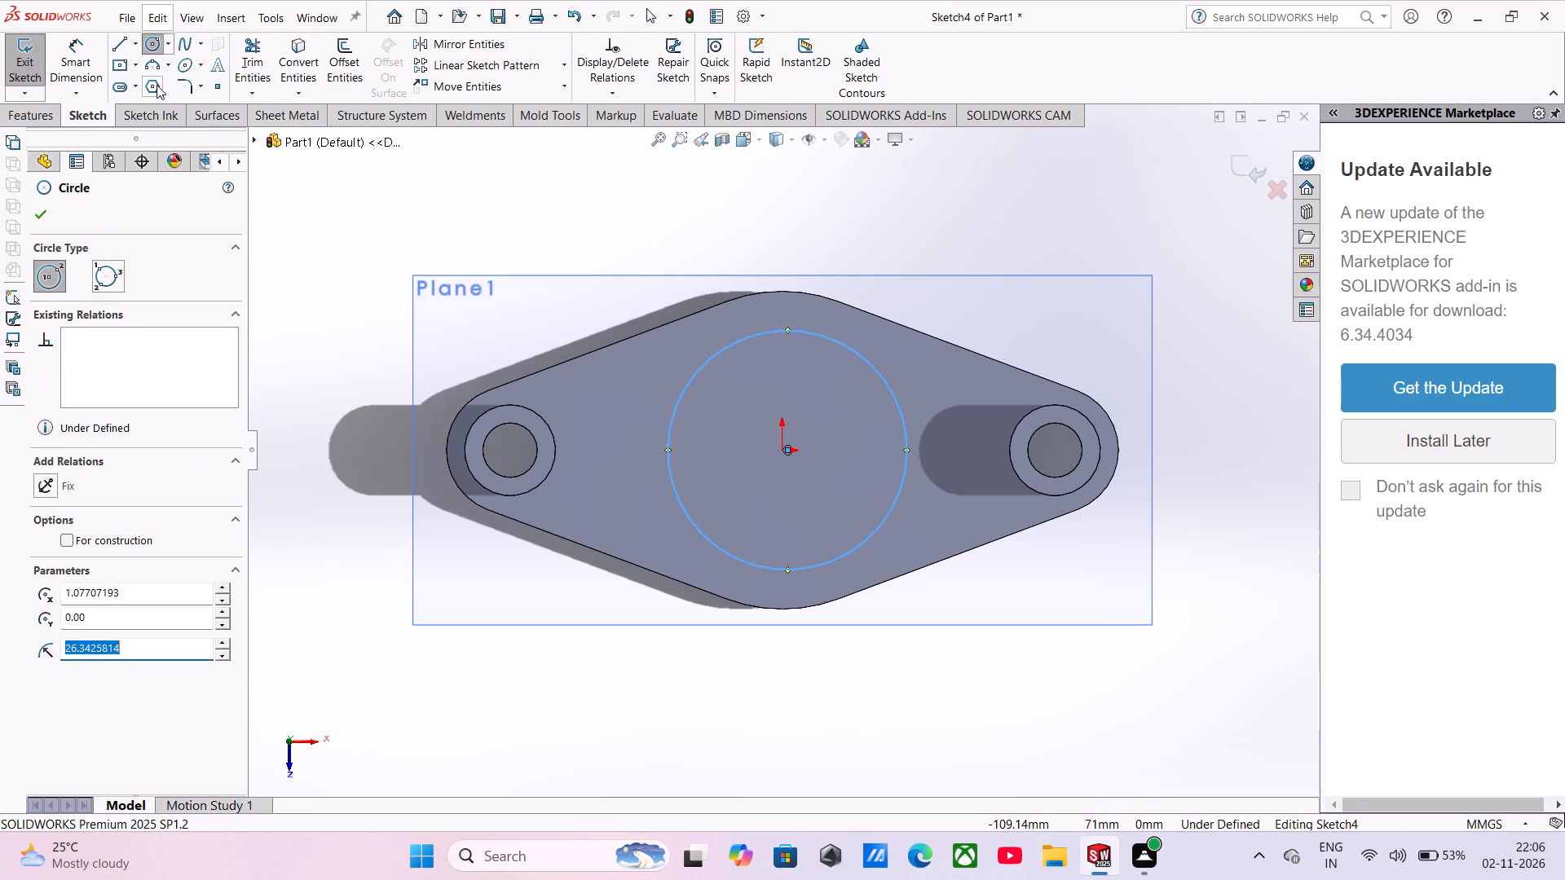
left_click(80, 61)
left_click(780, 329)
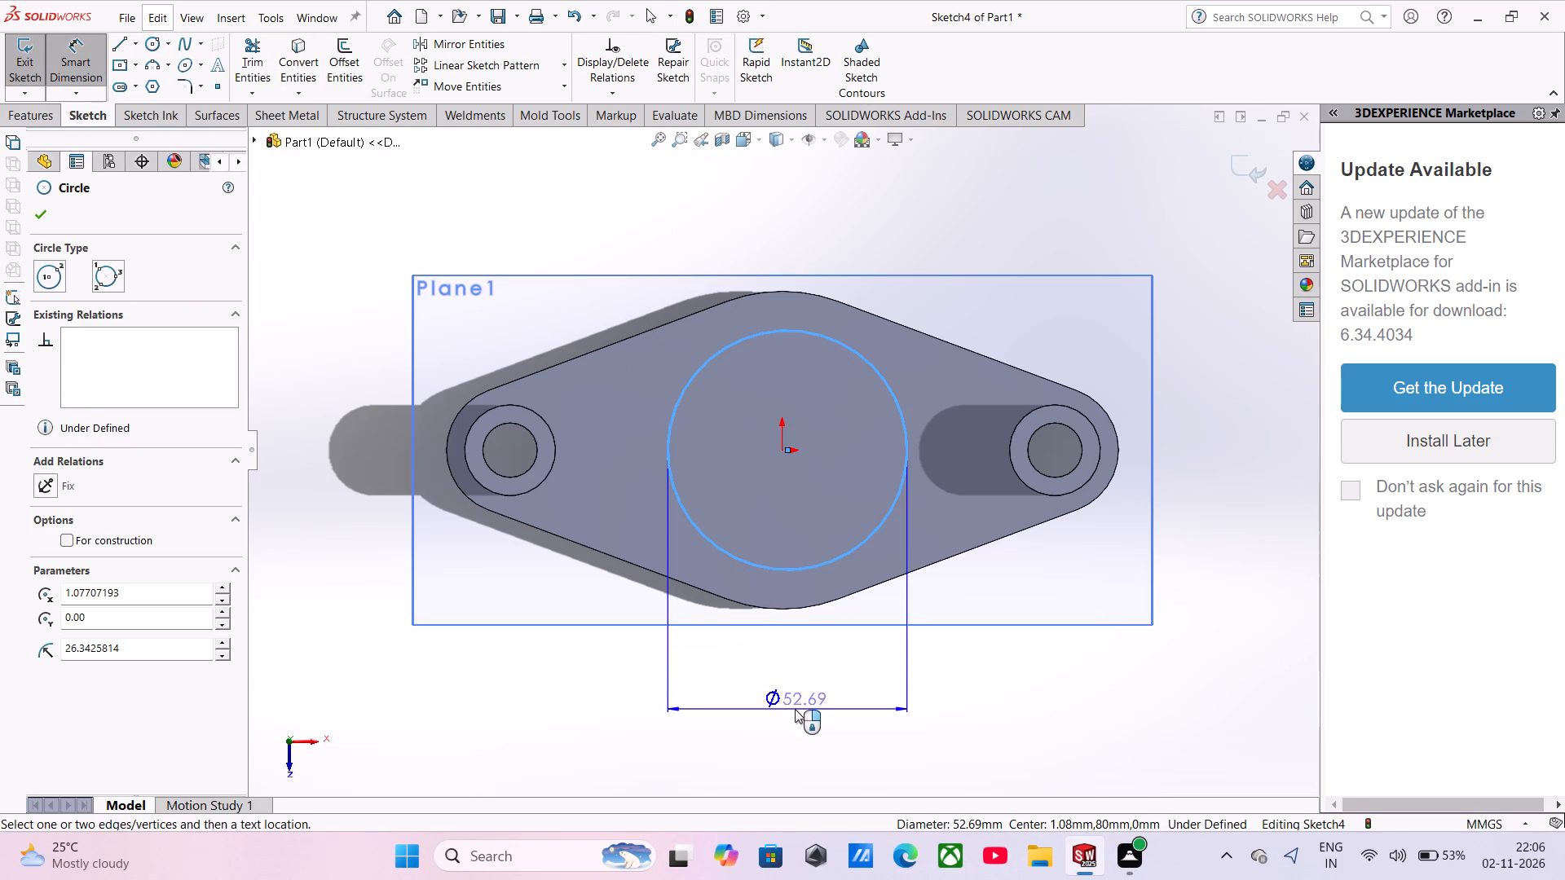
left_click(795, 709)
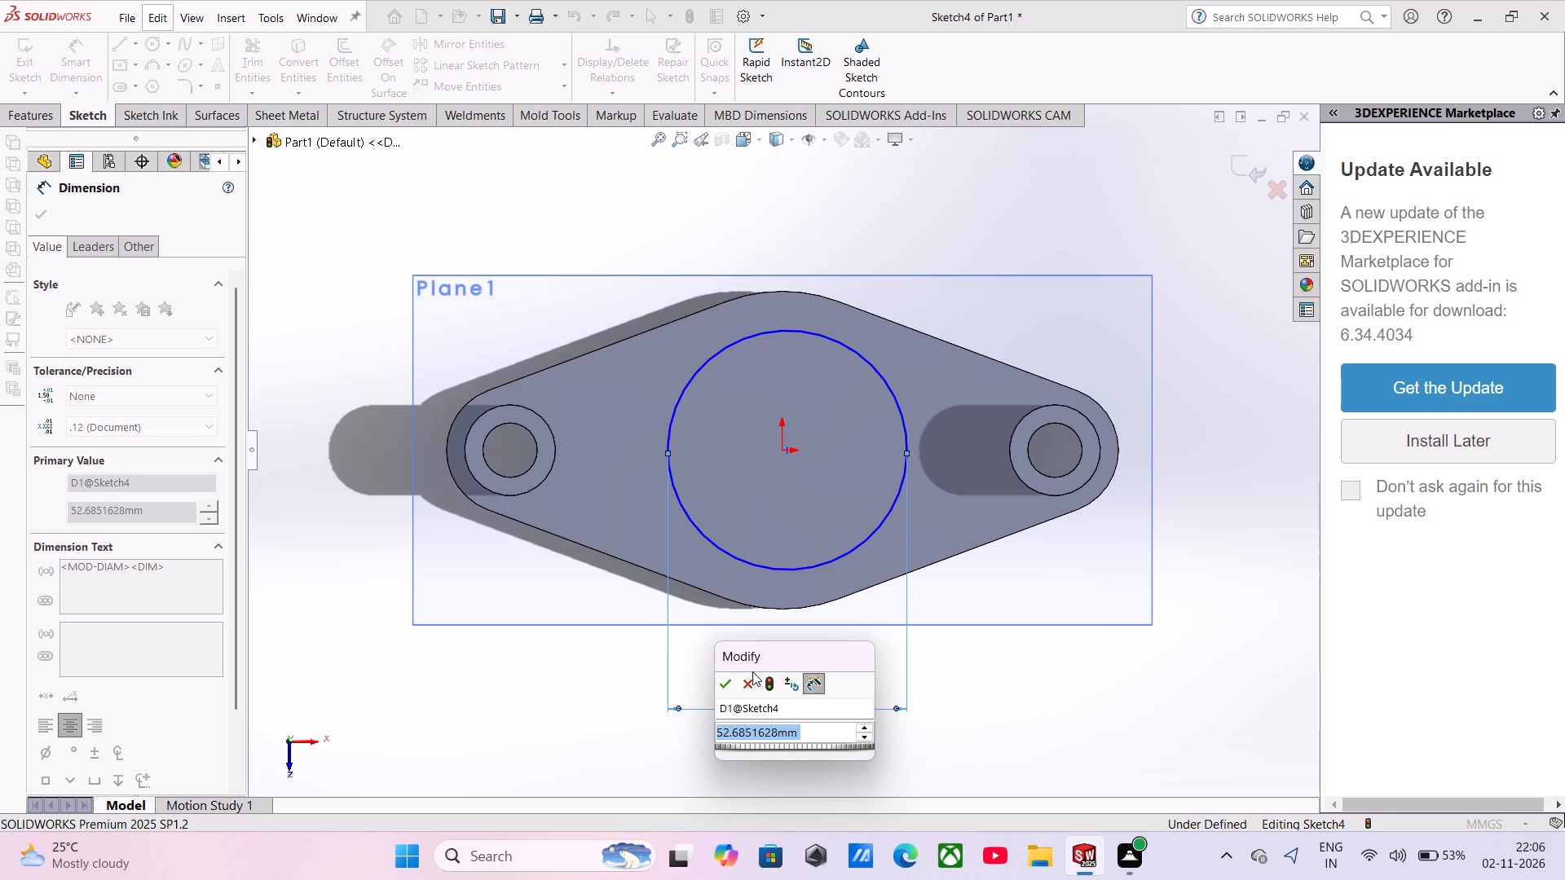
type("80")
key("Return")
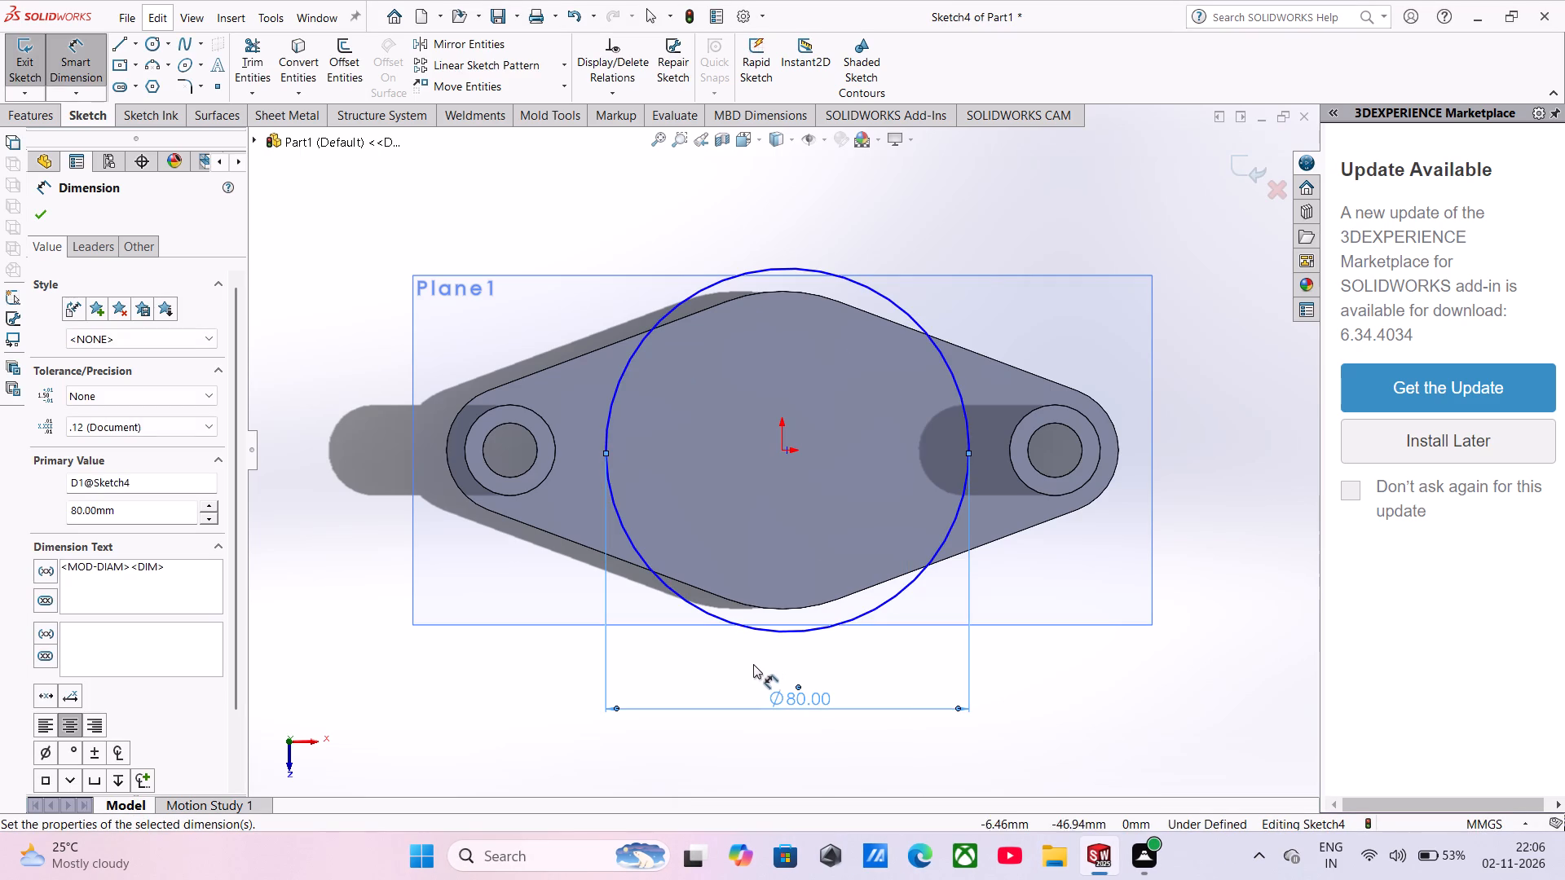
Extrude the 80 mm circle 16 mm blind, with the direction reversed towards the plate.
left_click(6, 112)
left_click(21, 78)
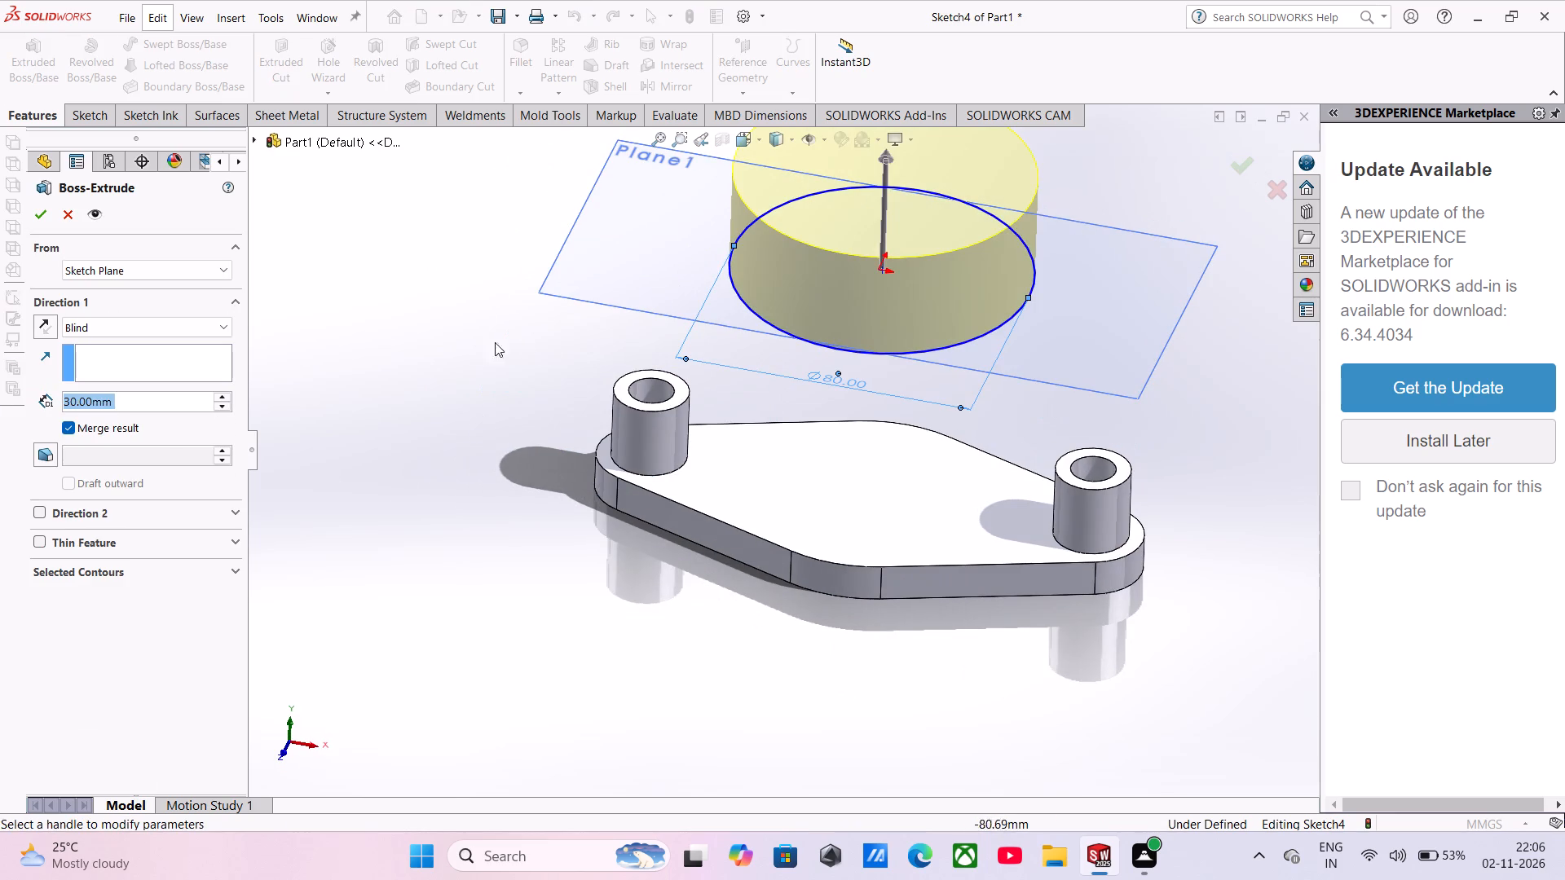
left_click(46, 327)
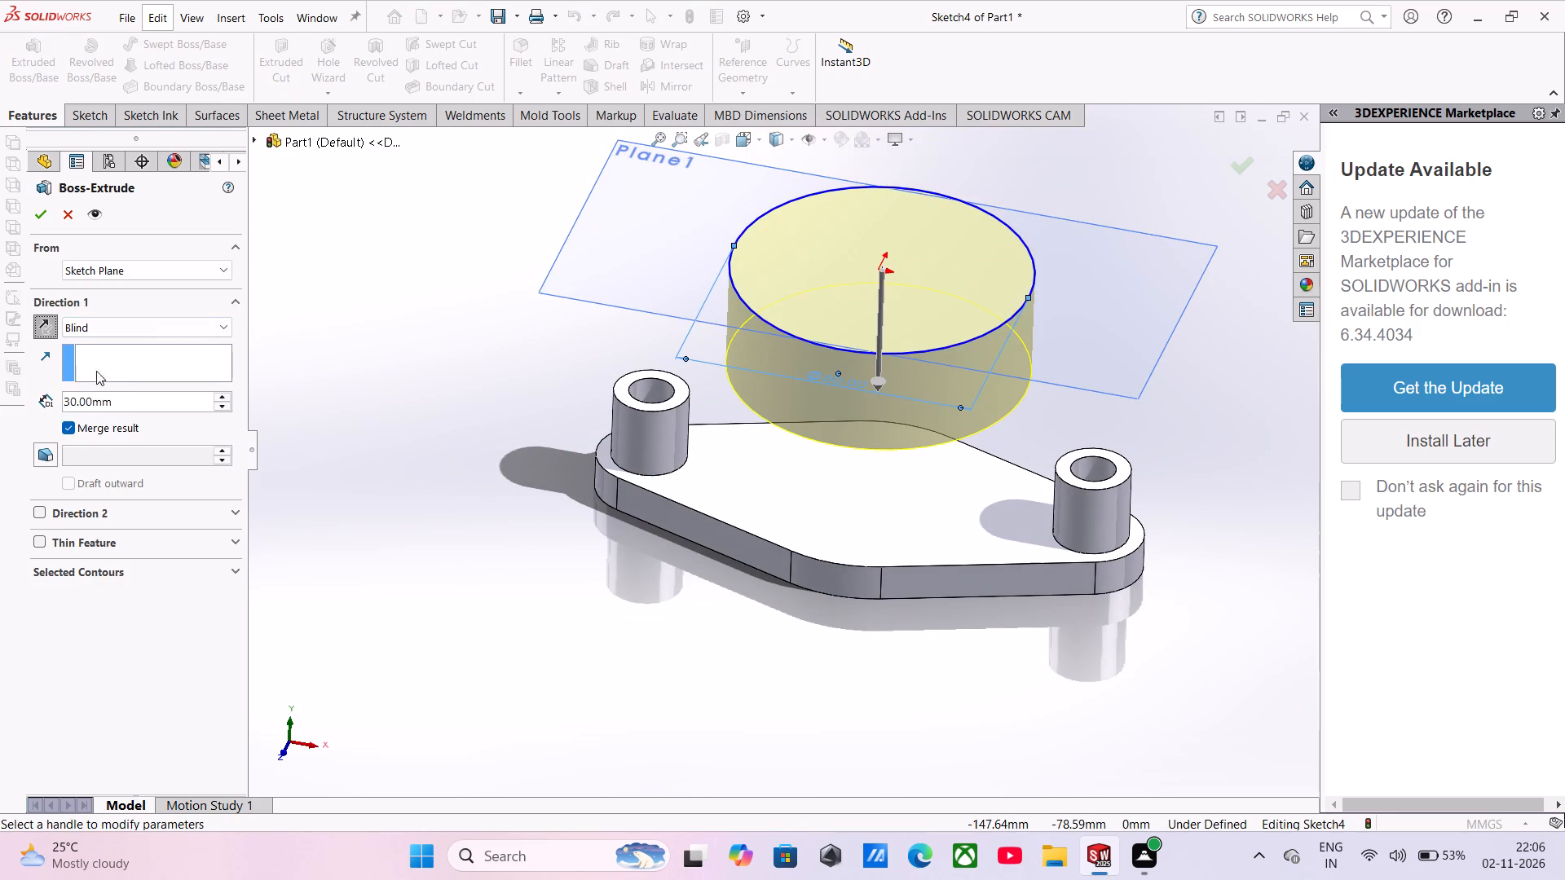
left_click_drag(133, 404, 1, 415)
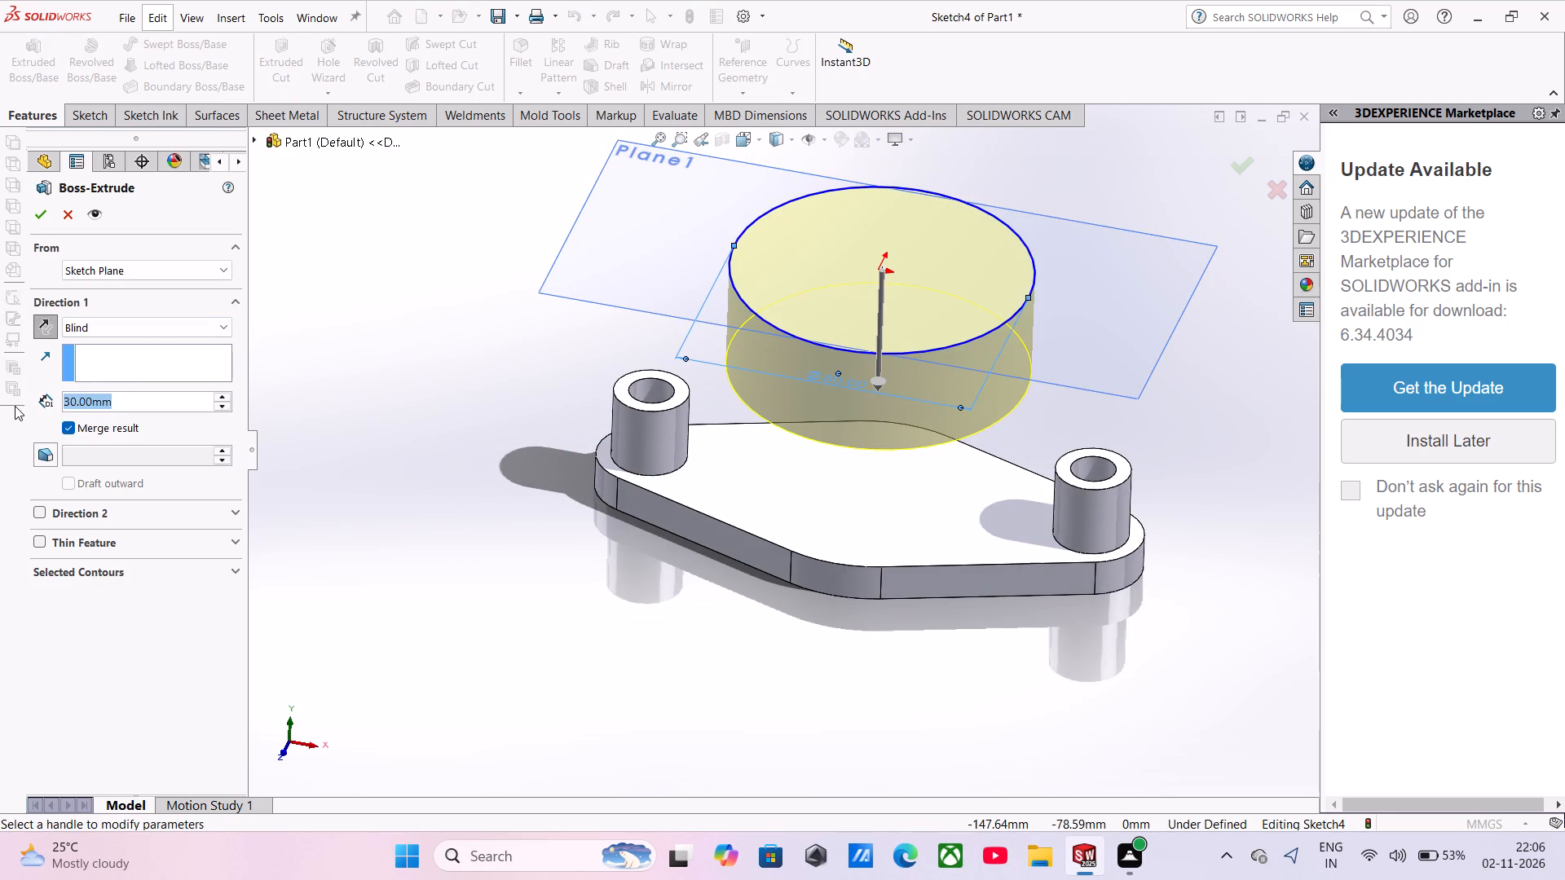
type("16")
key("Return")
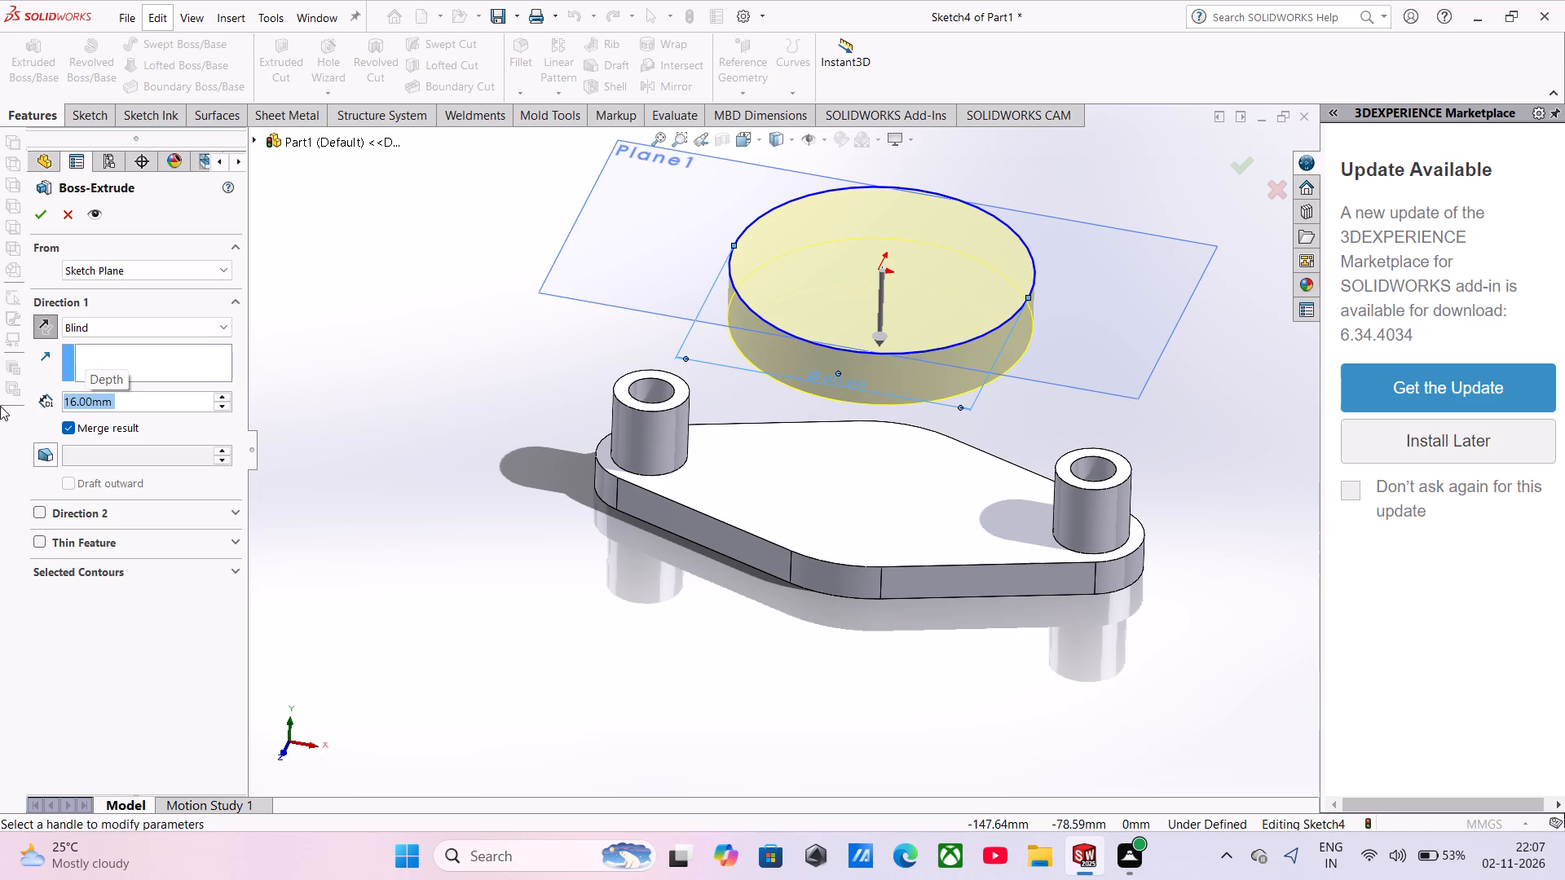
left_click(38, 222)
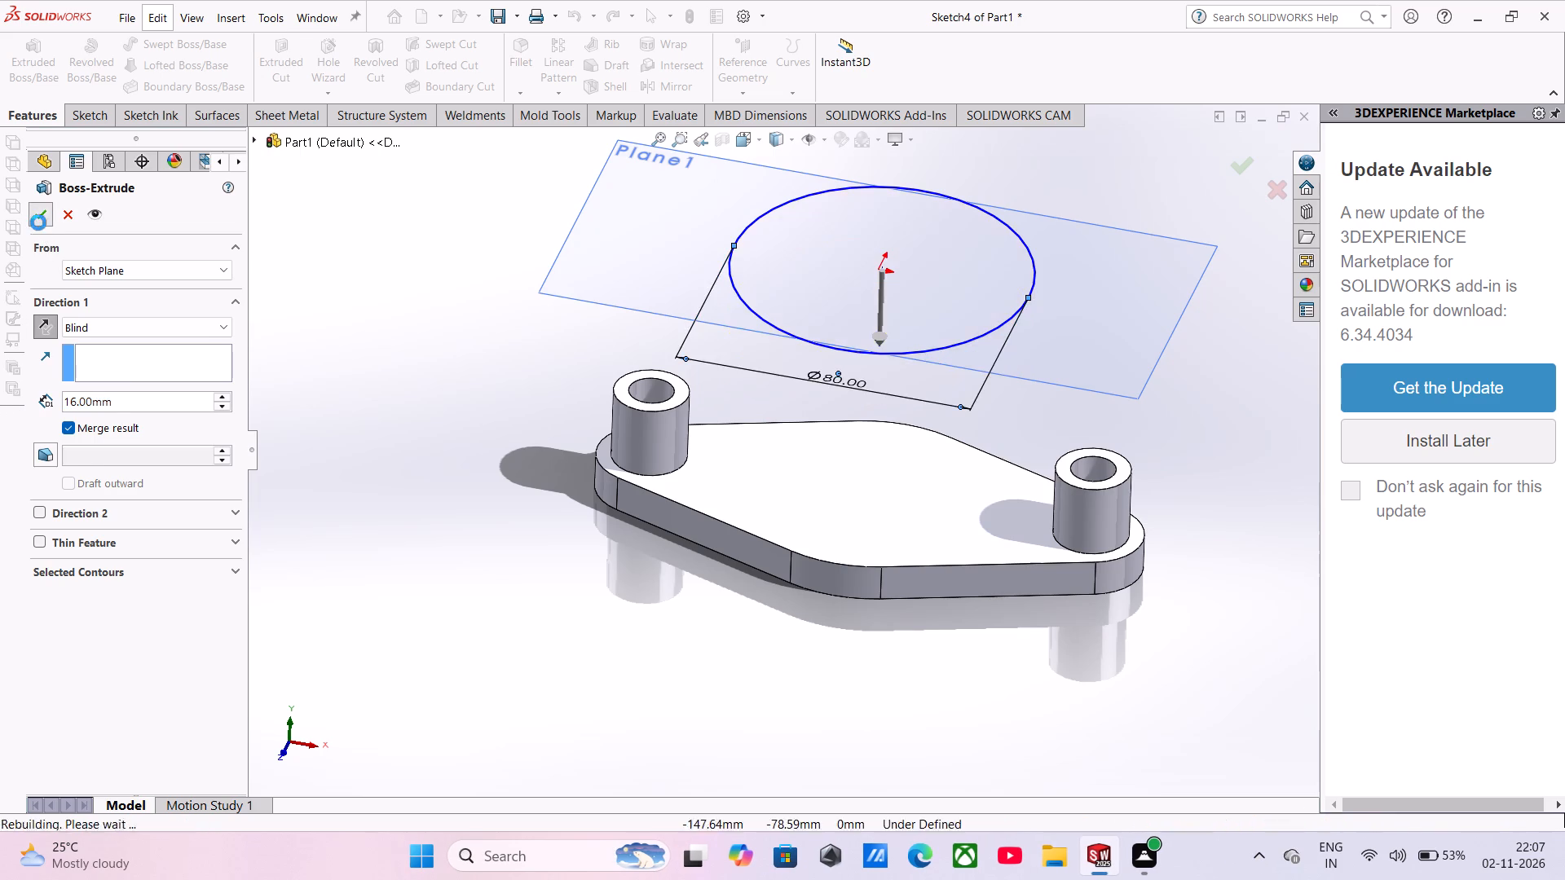
Sketch a circle centred on the origin on the underside of the 80 mm disc and dimension its diameter as 40 mm.
middle_click_drag(615, 600, 628, 452)
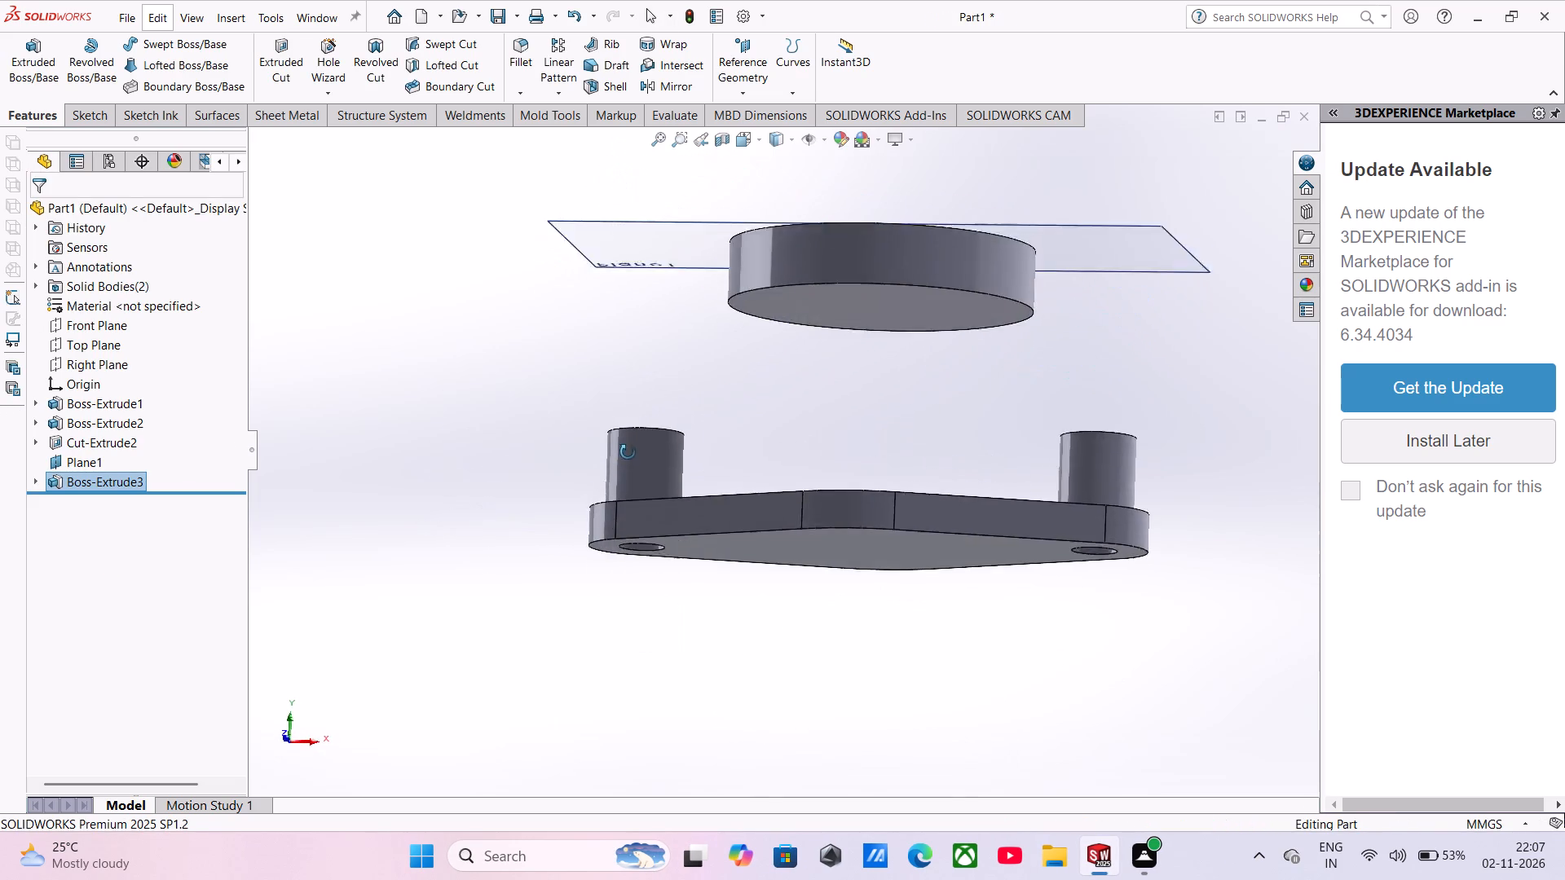
middle_click_drag(628, 452, 640, 399)
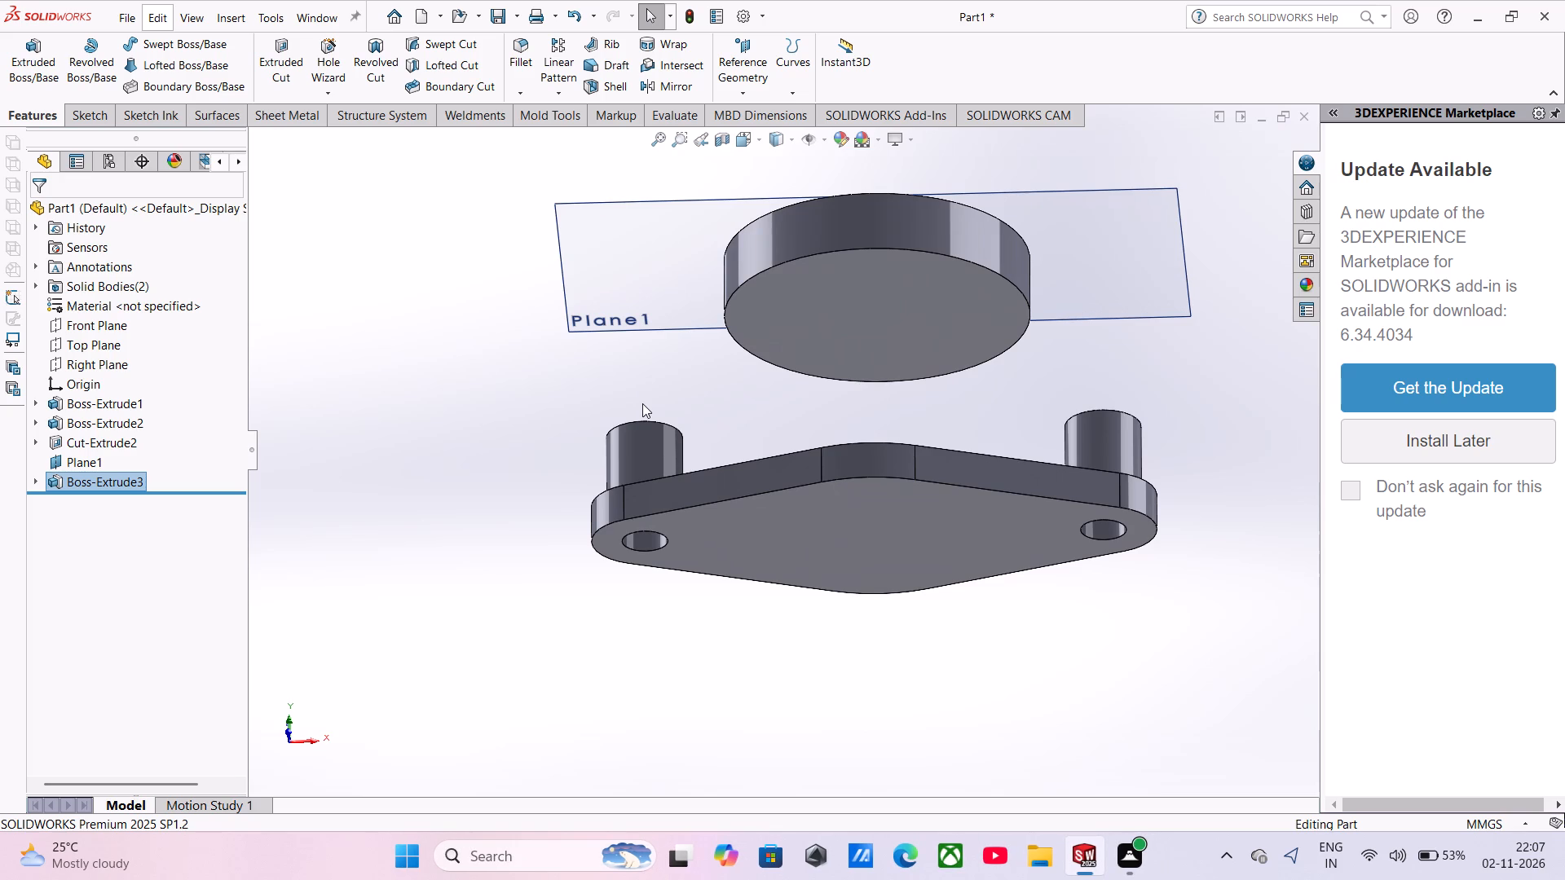
left_click(882, 305)
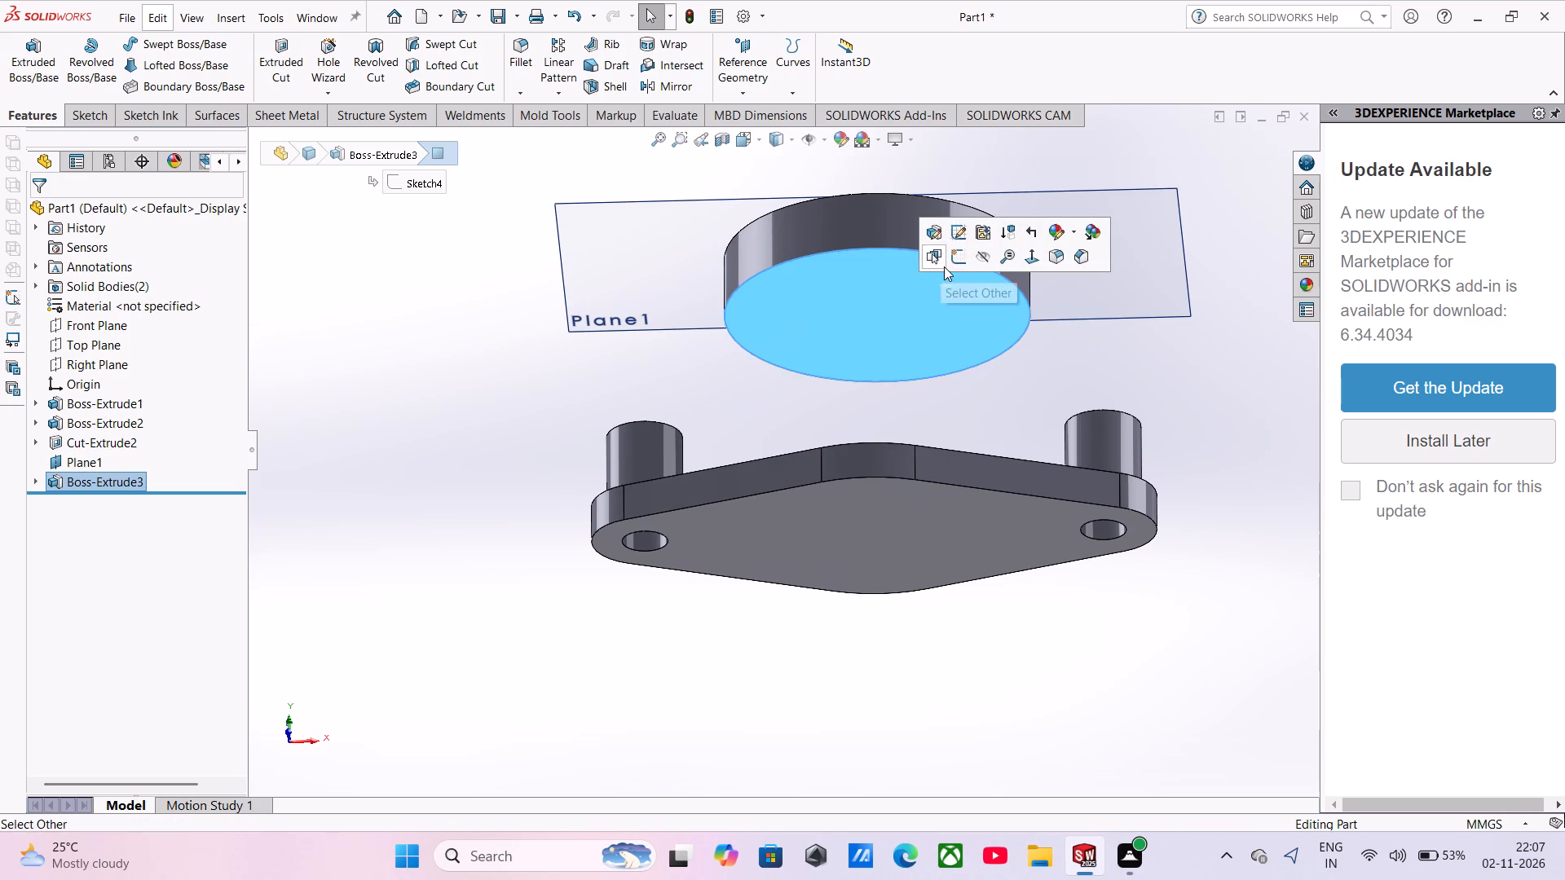
left_click(949, 262)
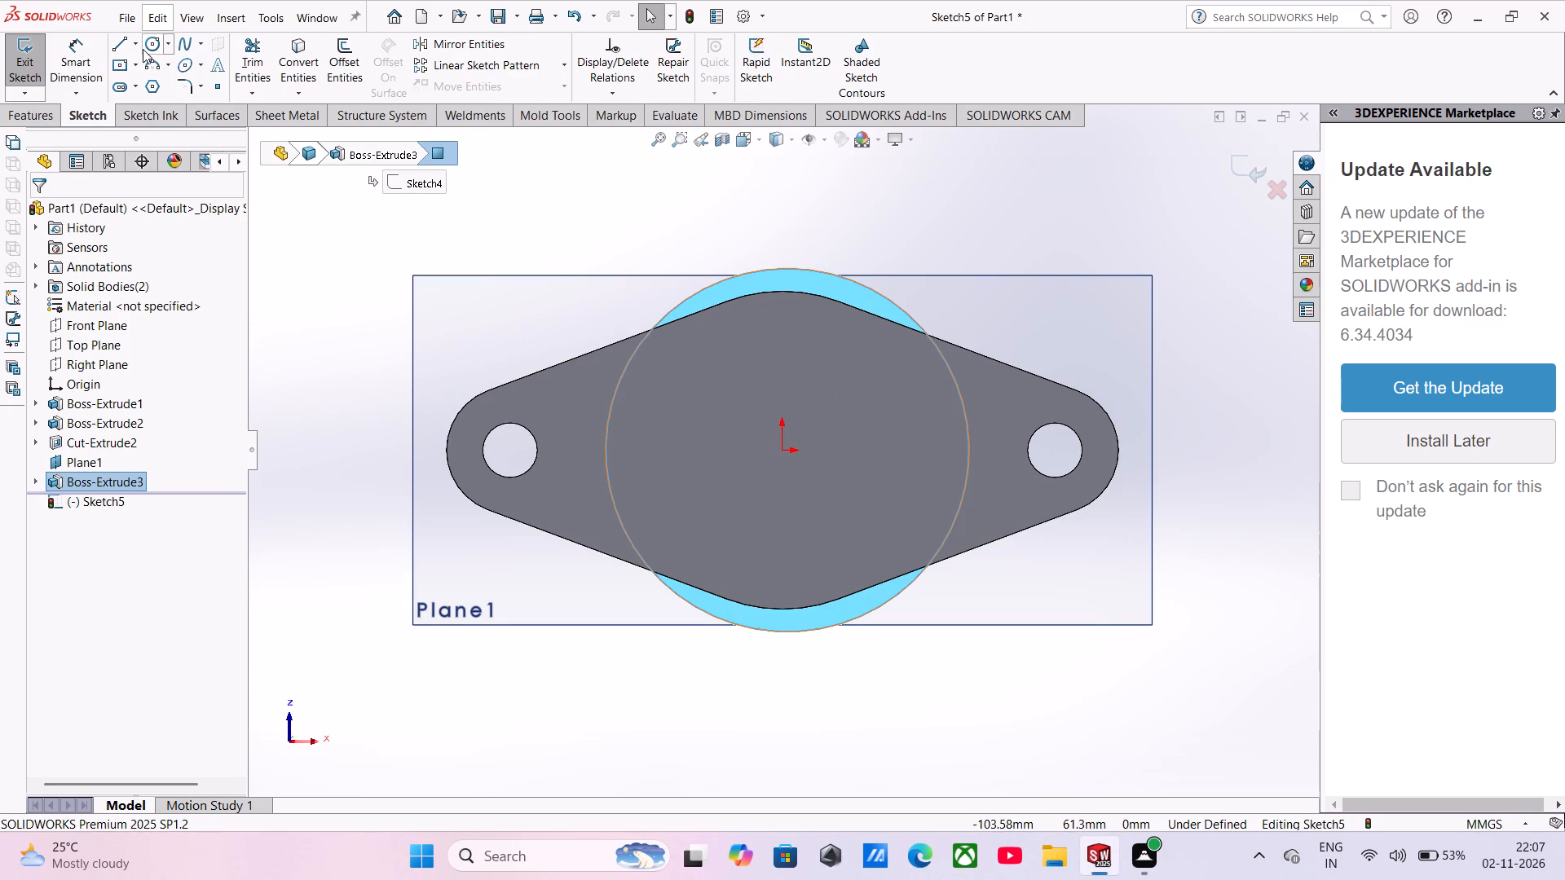
left_click(152, 48)
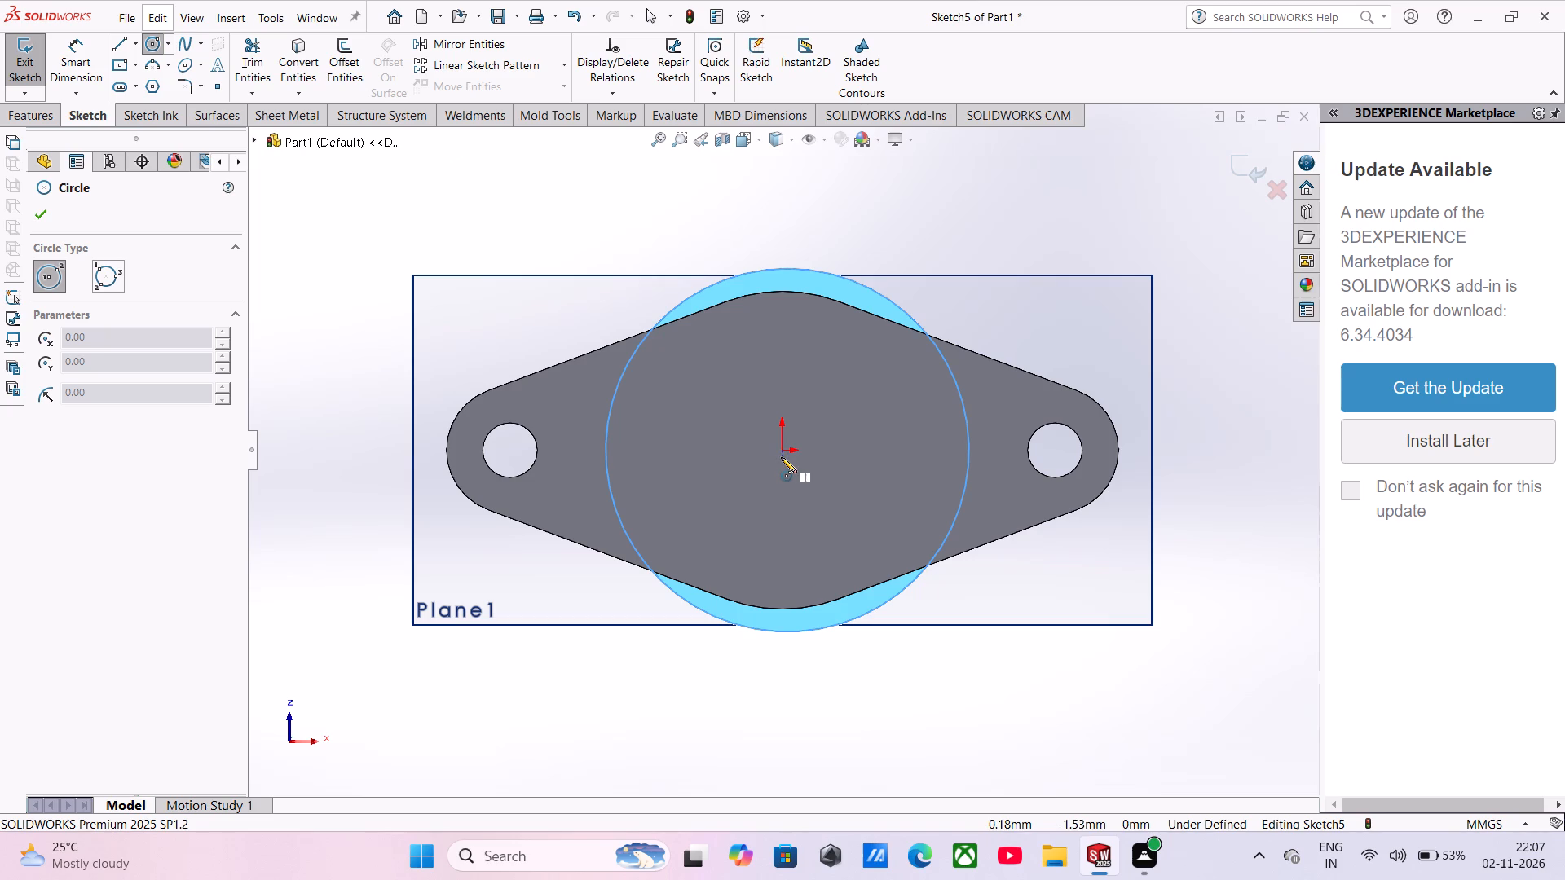
left_click(781, 455)
left_click(781, 501)
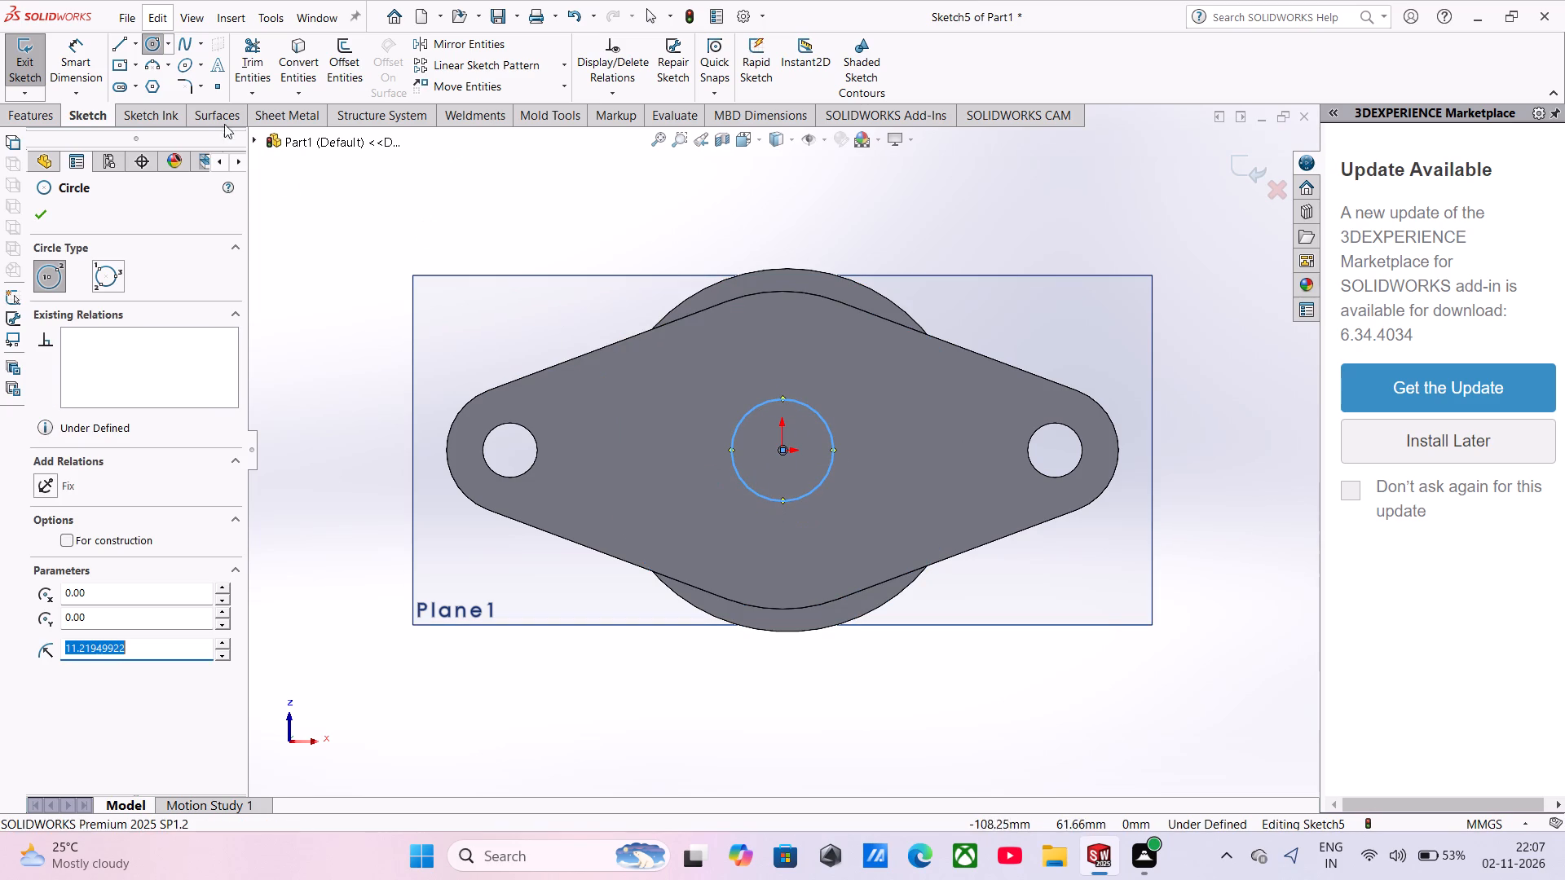
left_click(85, 42)
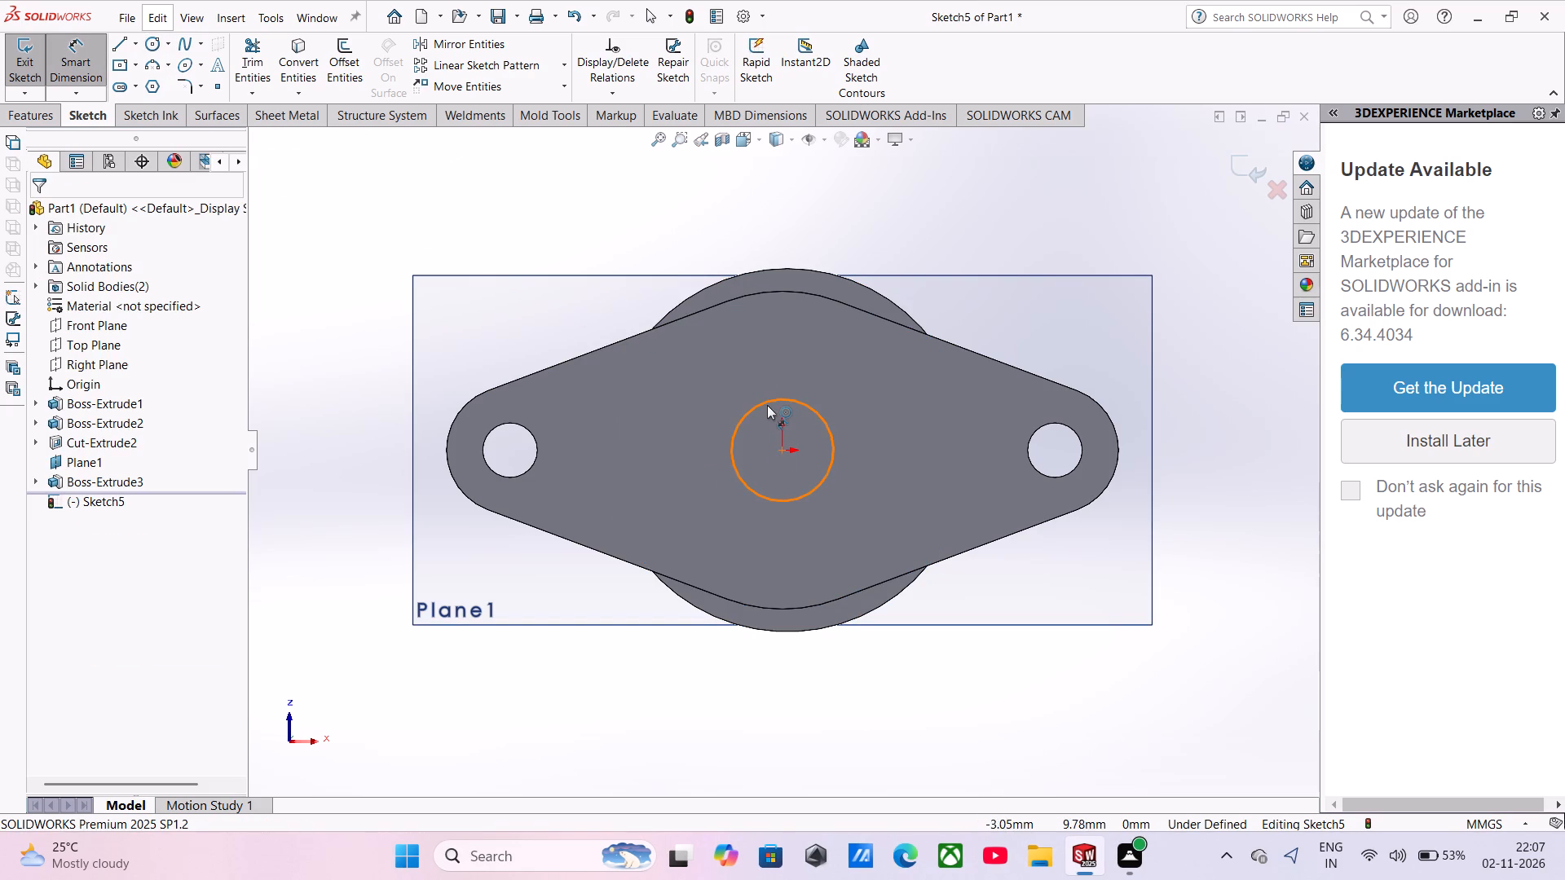
left_click(767, 405)
left_click(773, 723)
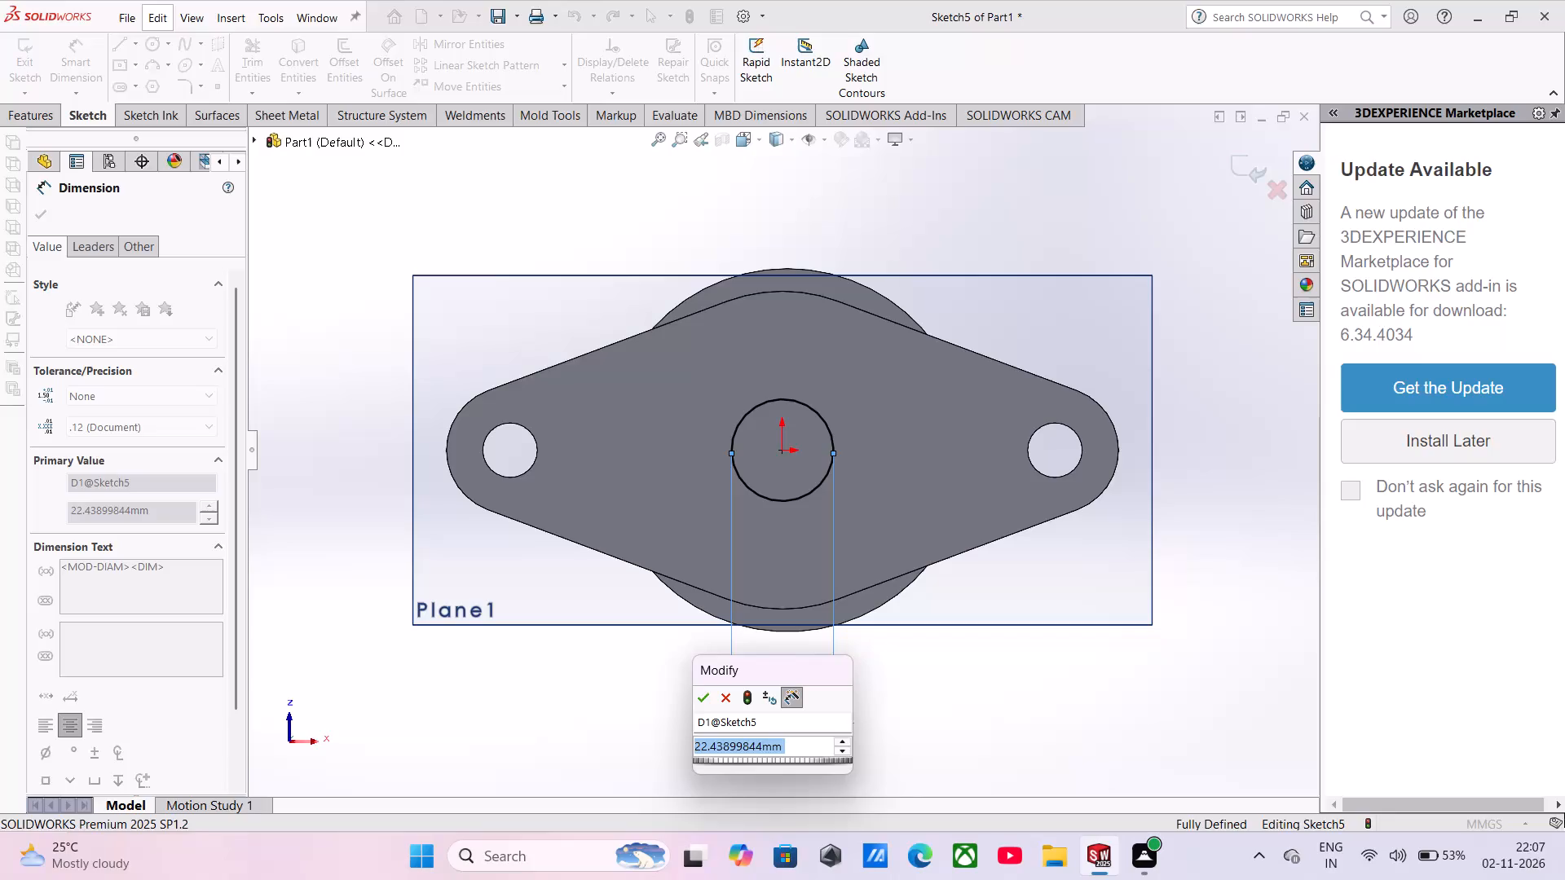
type("40")
key("Return")
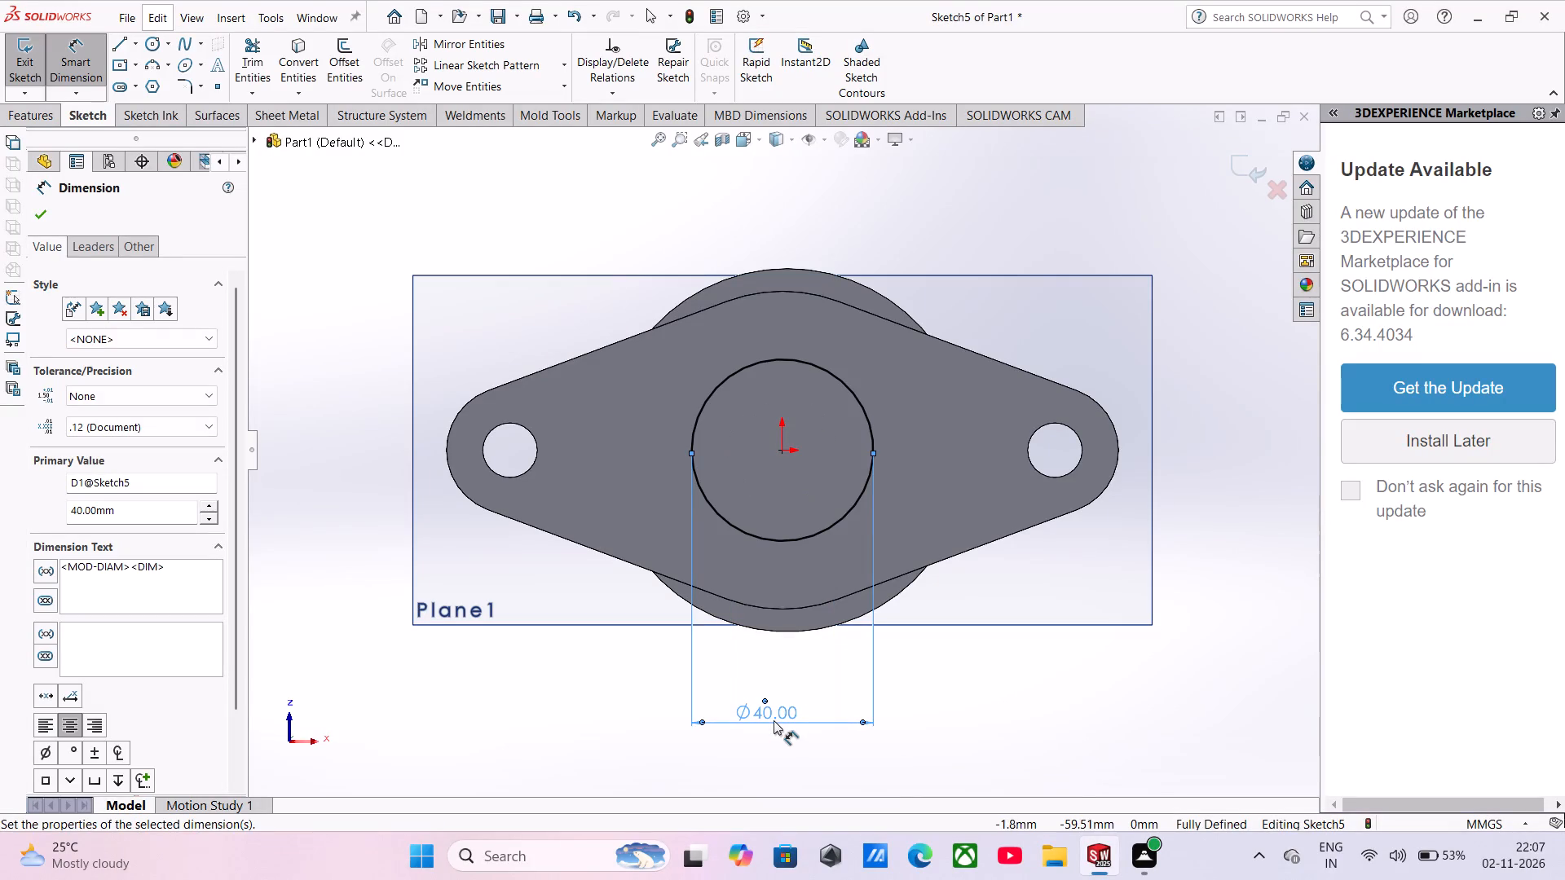
Extrude the 40 mm circle down to the flange plate using the Up To Next end condition.
middle_click_drag(758, 259, 734, 507)
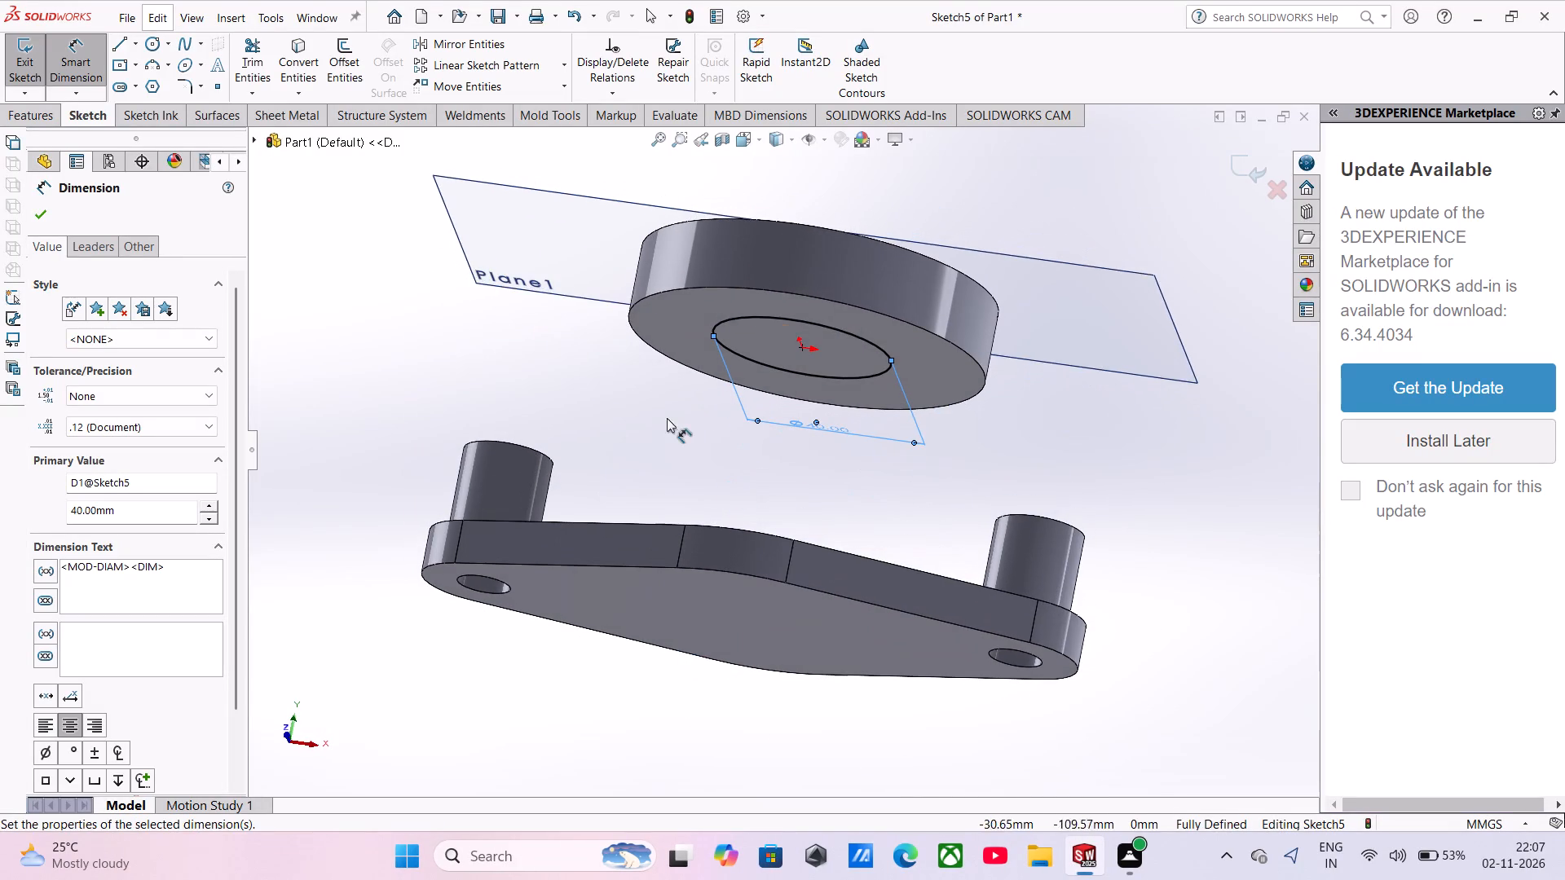
left_click(32, 118)
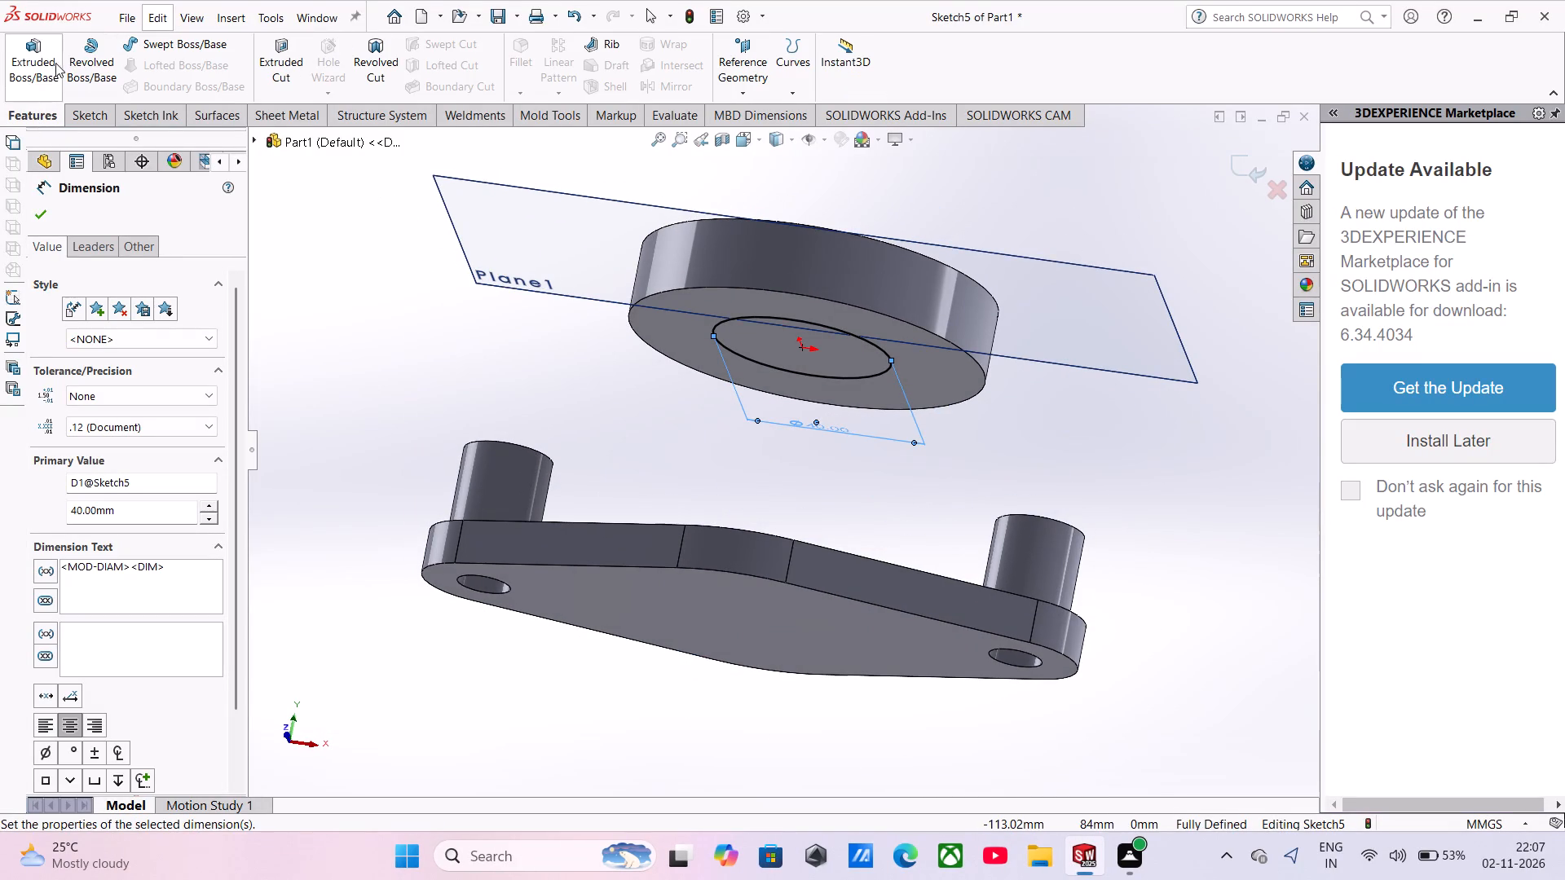
left_click(33, 56)
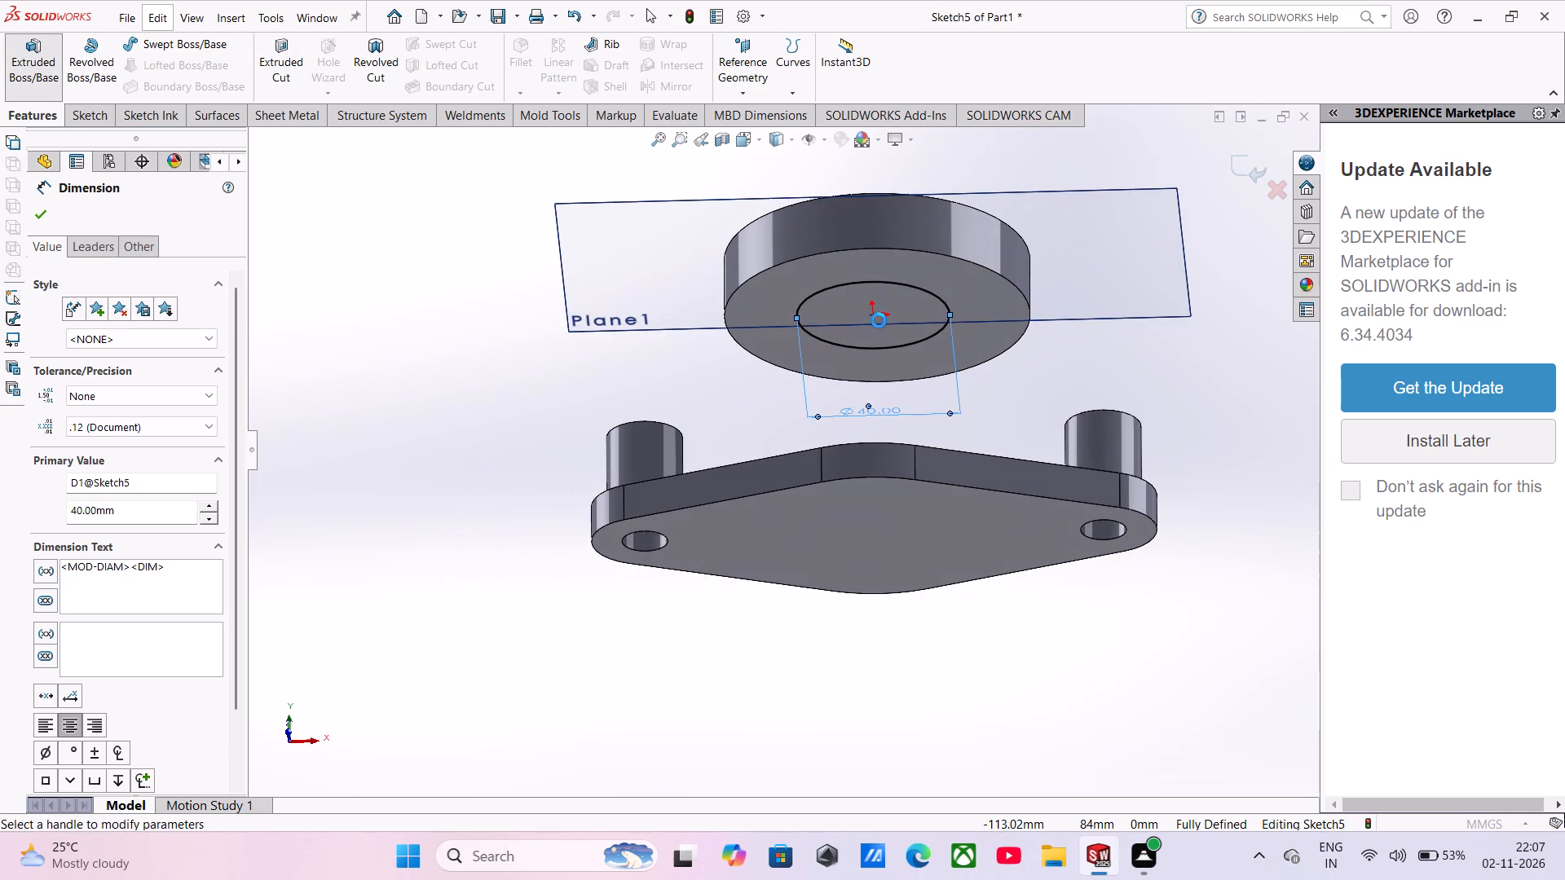
double_click(199, 319)
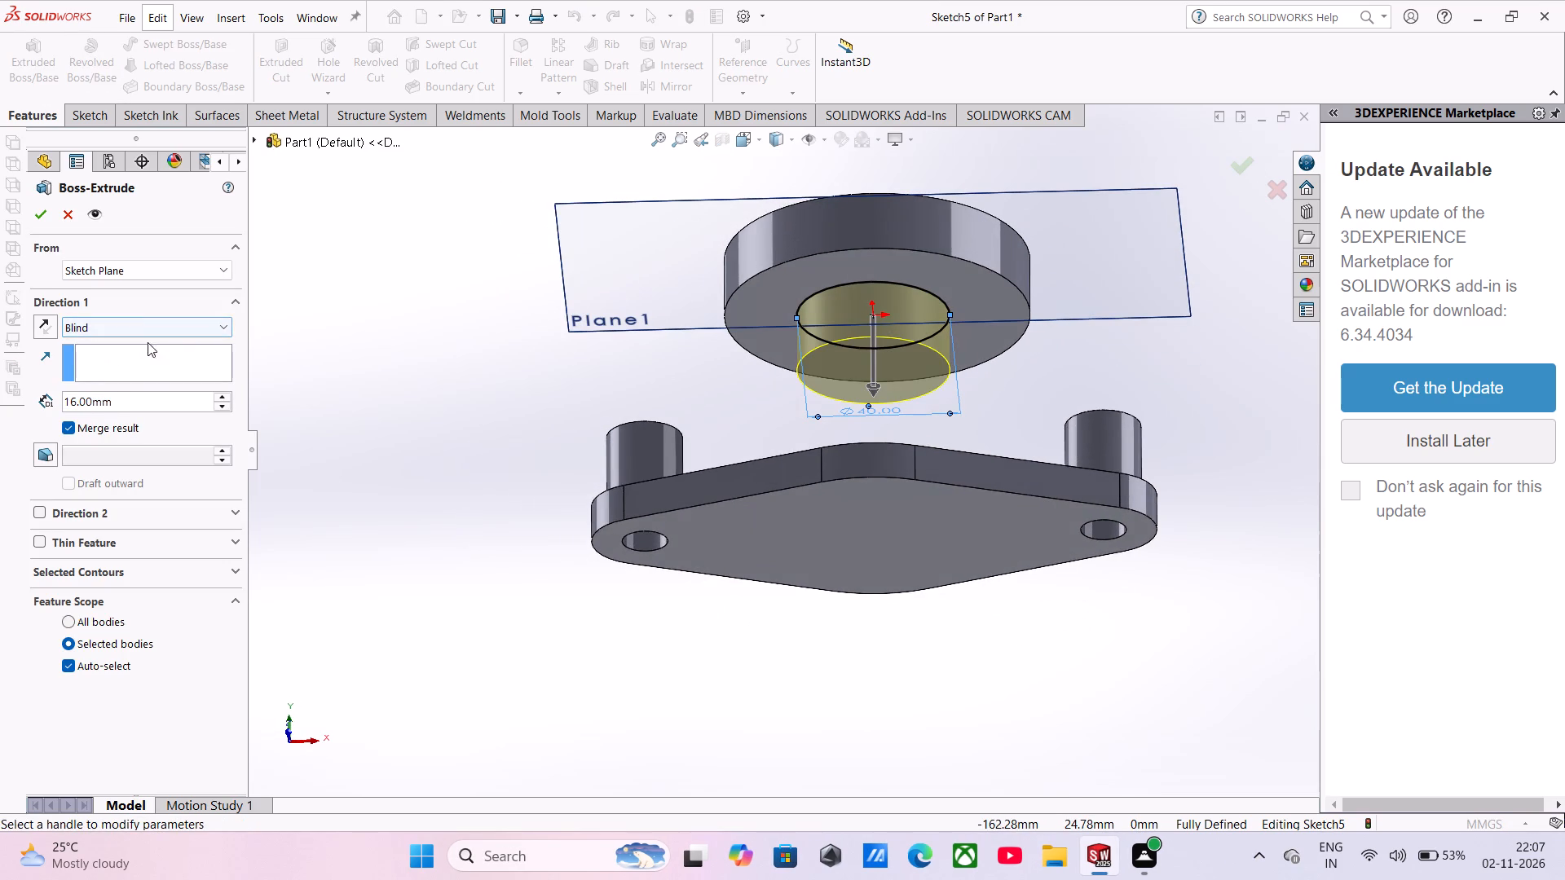
left_click(137, 328)
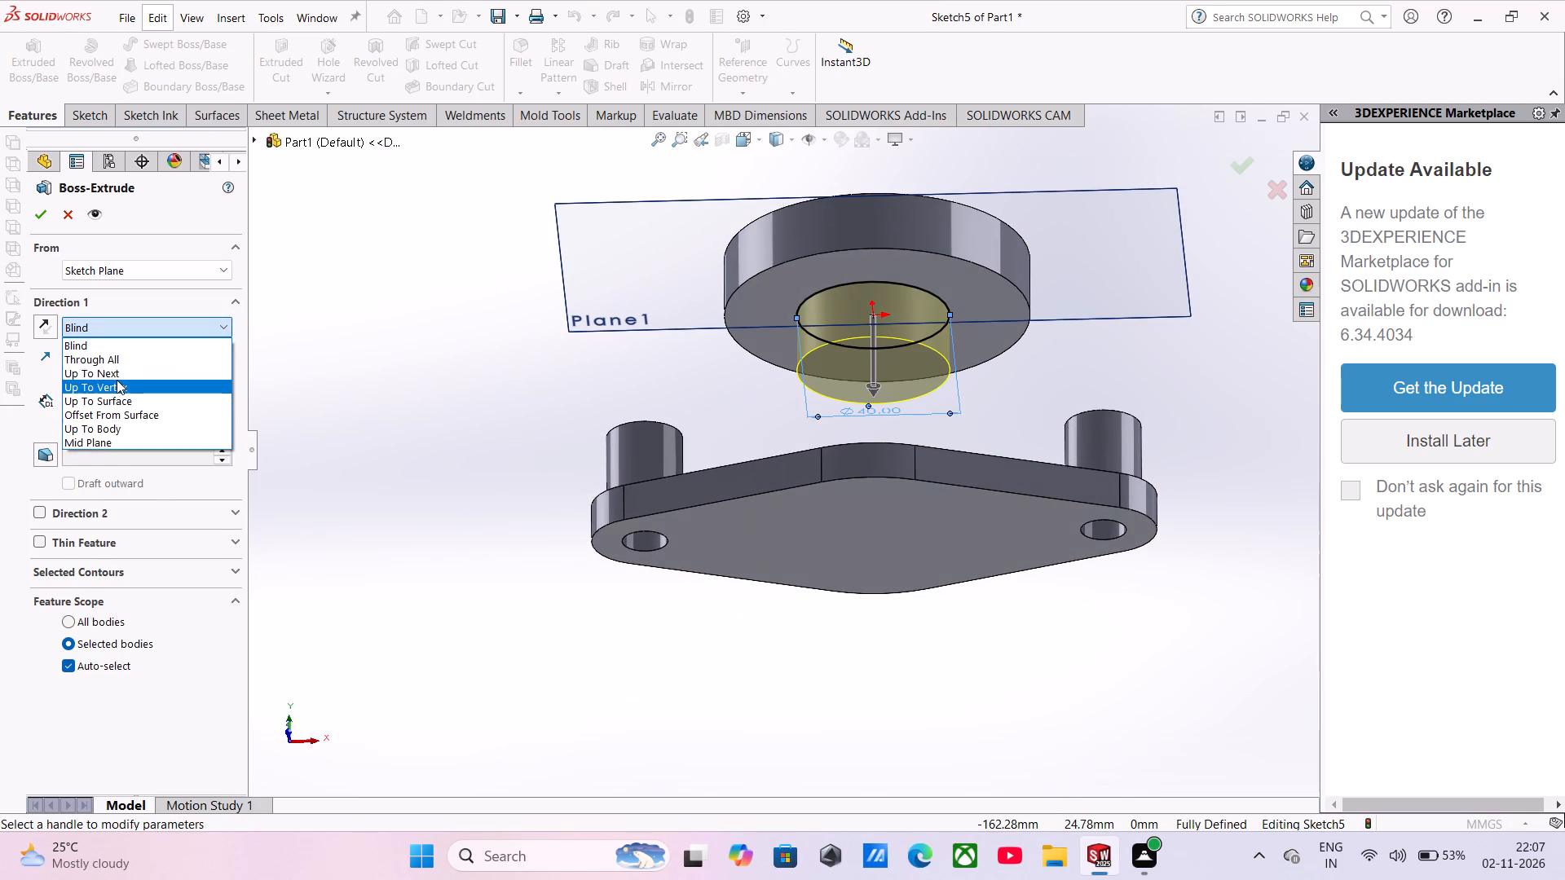
left_click(117, 379)
middle_click_drag(569, 420, 559, 530)
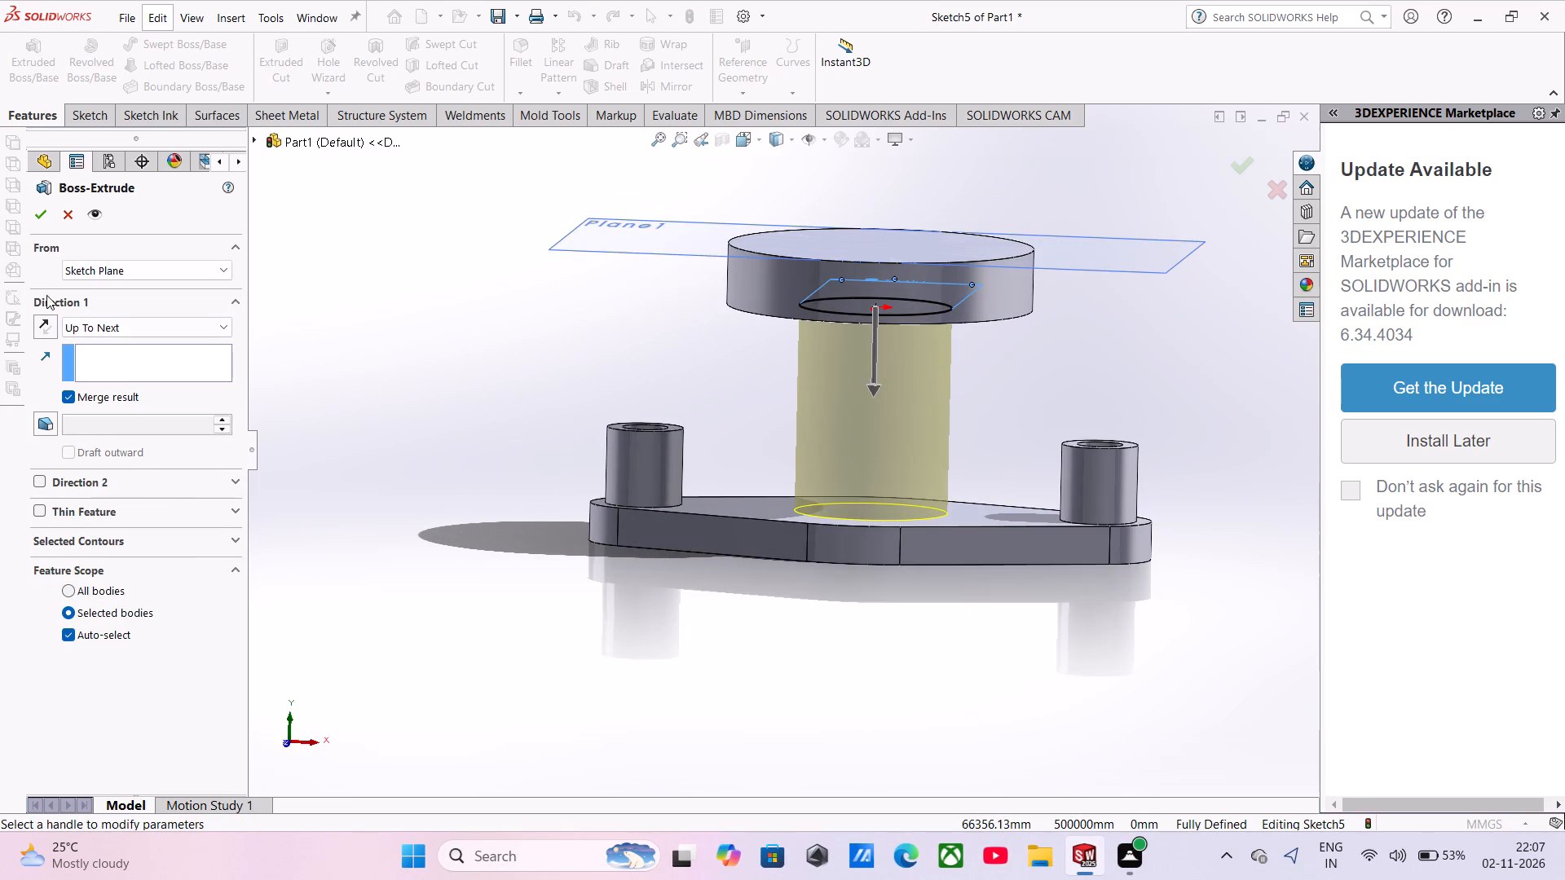
left_click(46, 206)
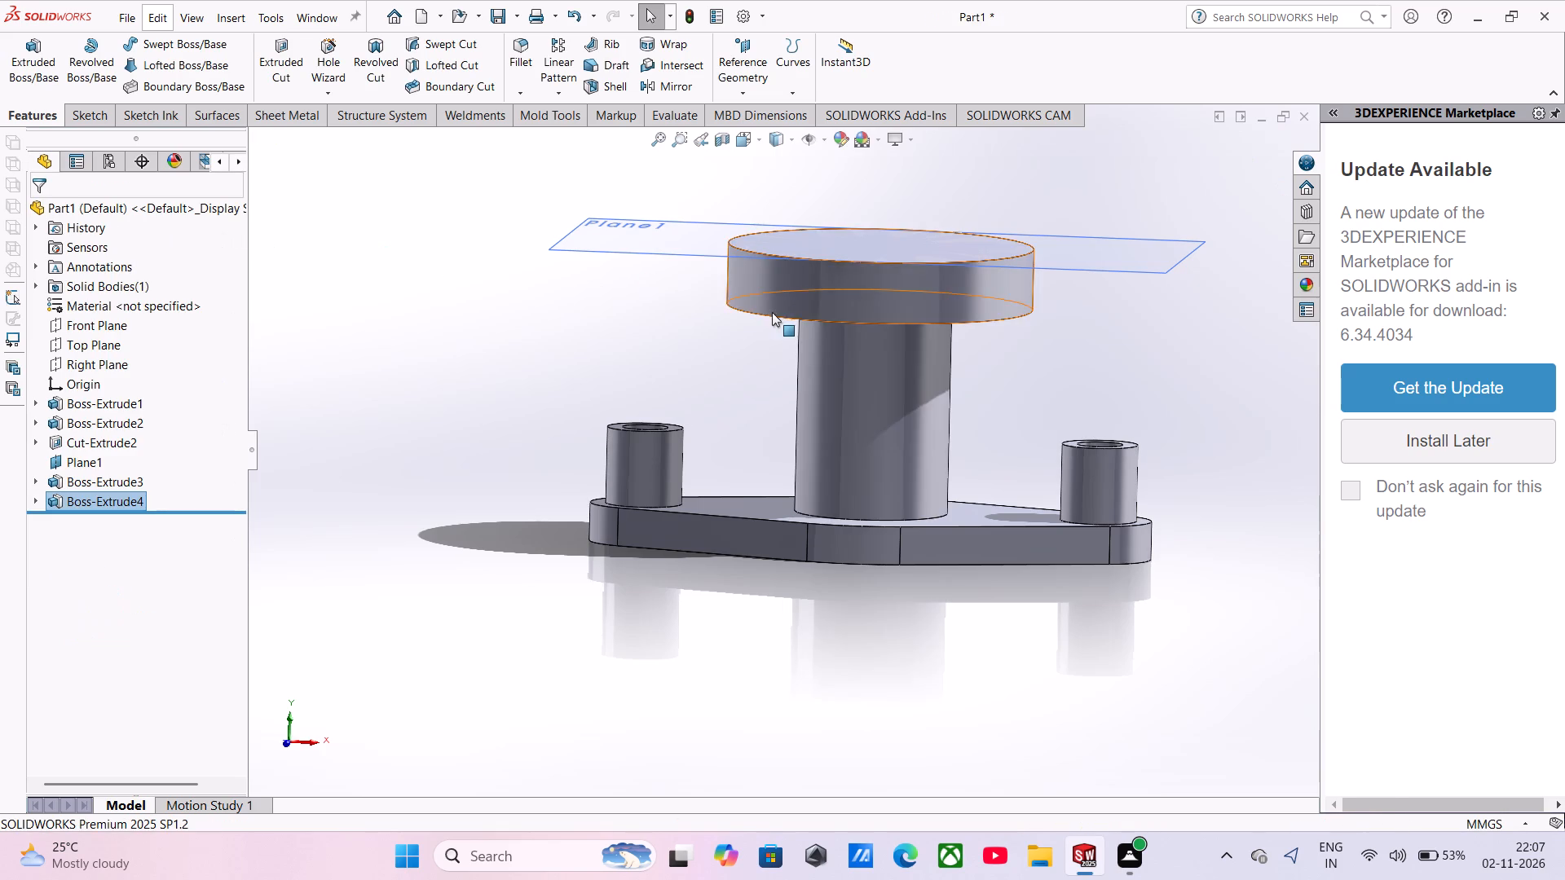
Show the primary Front, Top and Right planes in the graphics area.
middle_click_drag(774, 316, 769, 295)
scroll(767, 293, "up", 1)
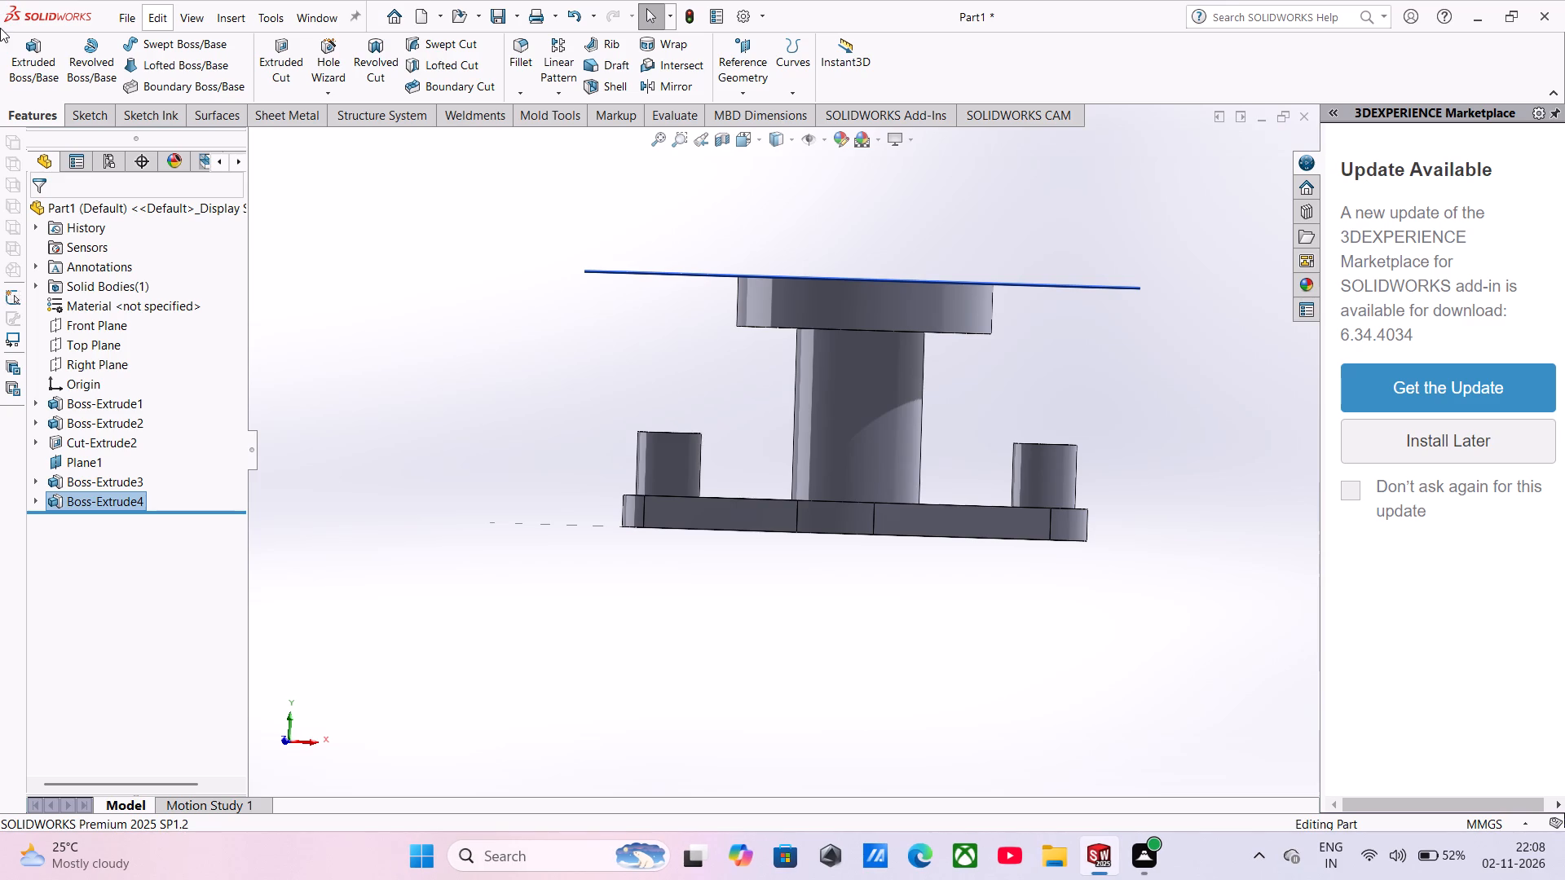
left_click(810, 134)
left_click(810, 134)
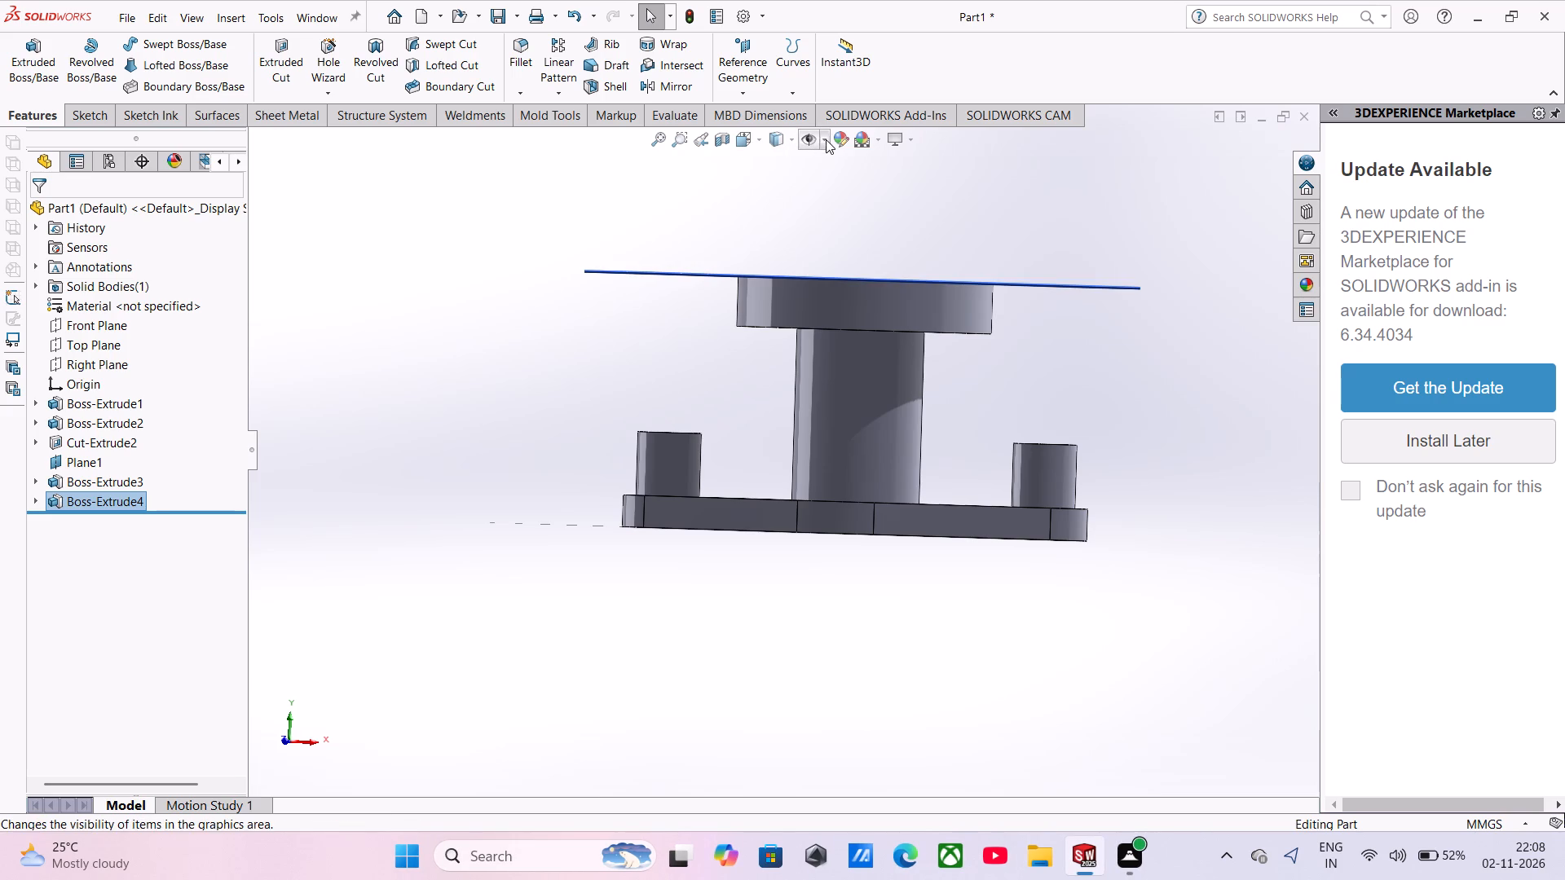
left_click(827, 139)
left_click(827, 156)
Open a sketch on the Front Plane and convert the inner and outer top edges of the left boss into it.
middle_click_drag(951, 248, 927, 315)
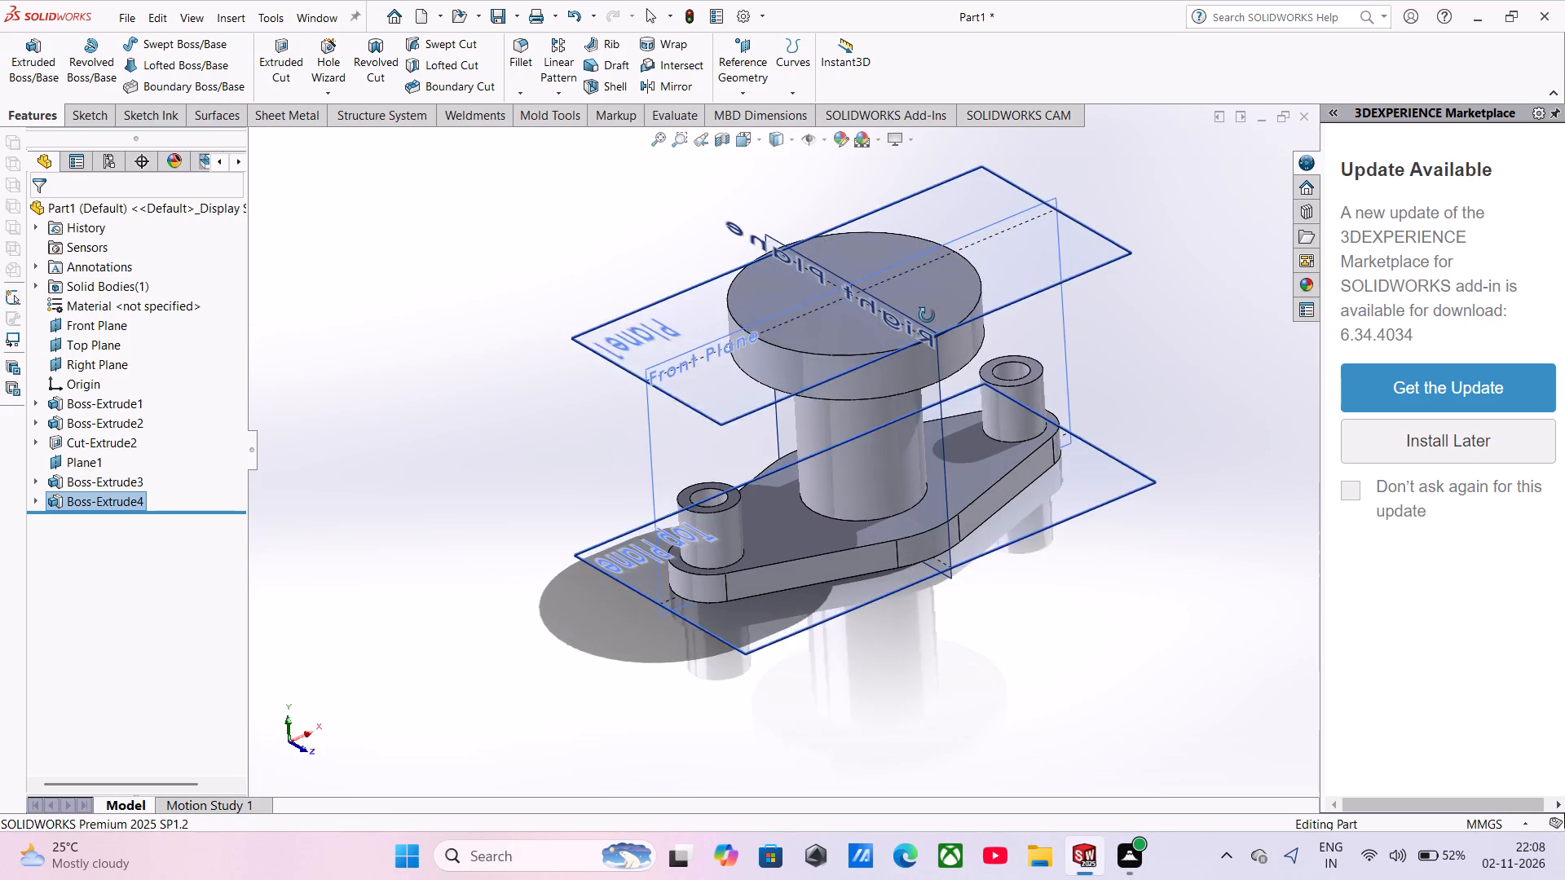
middle_click_drag(927, 315, 927, 323)
left_click(659, 455)
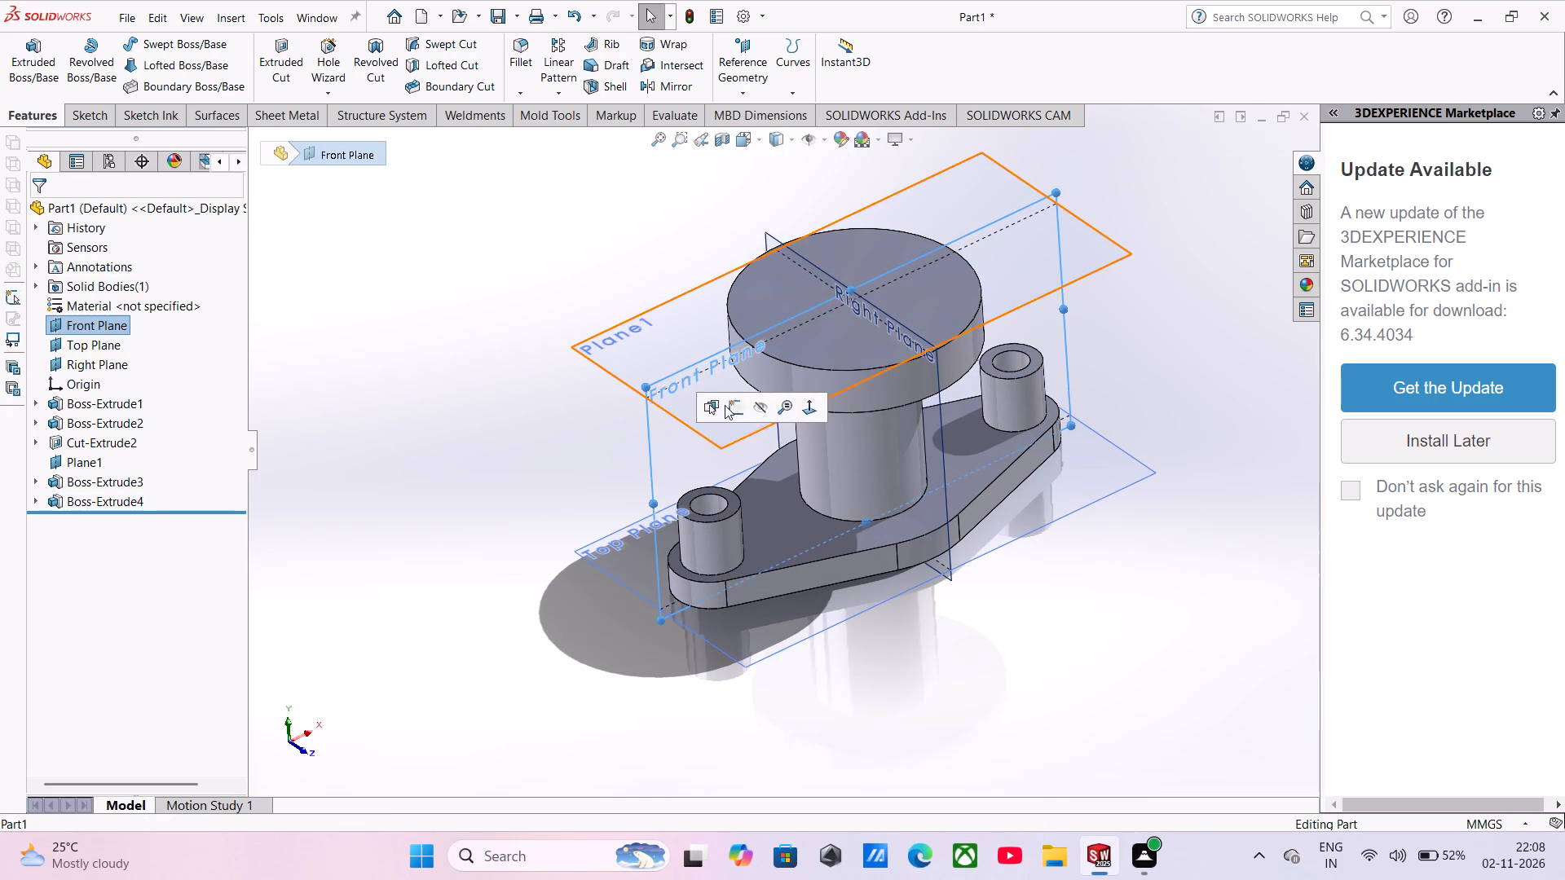
left_click(737, 402)
left_click(351, 393)
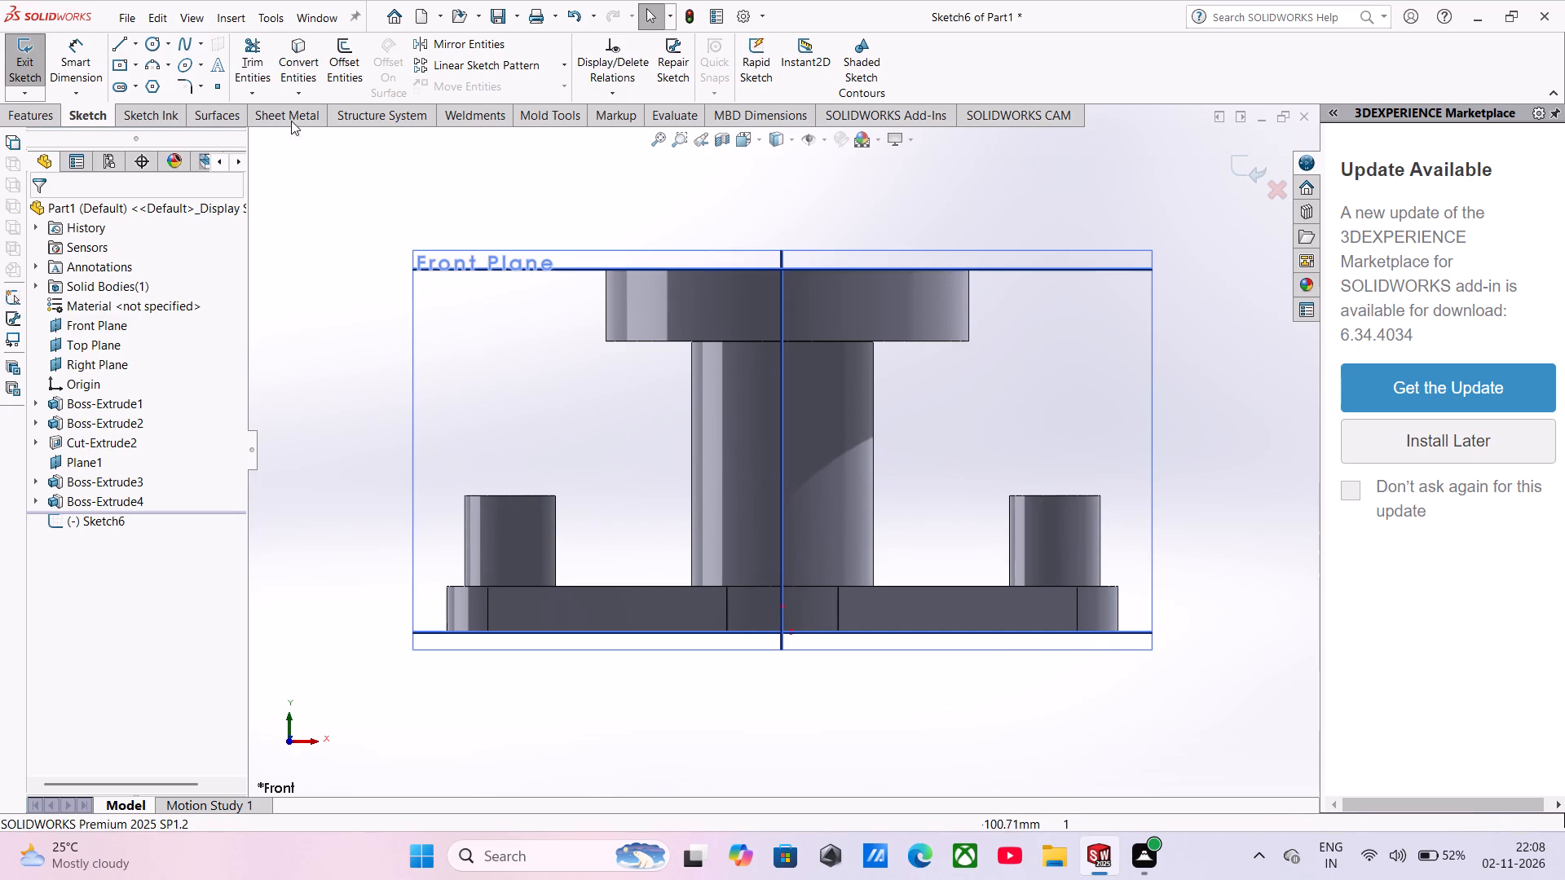
left_click(116, 42)
scroll(543, 500, "down", 2)
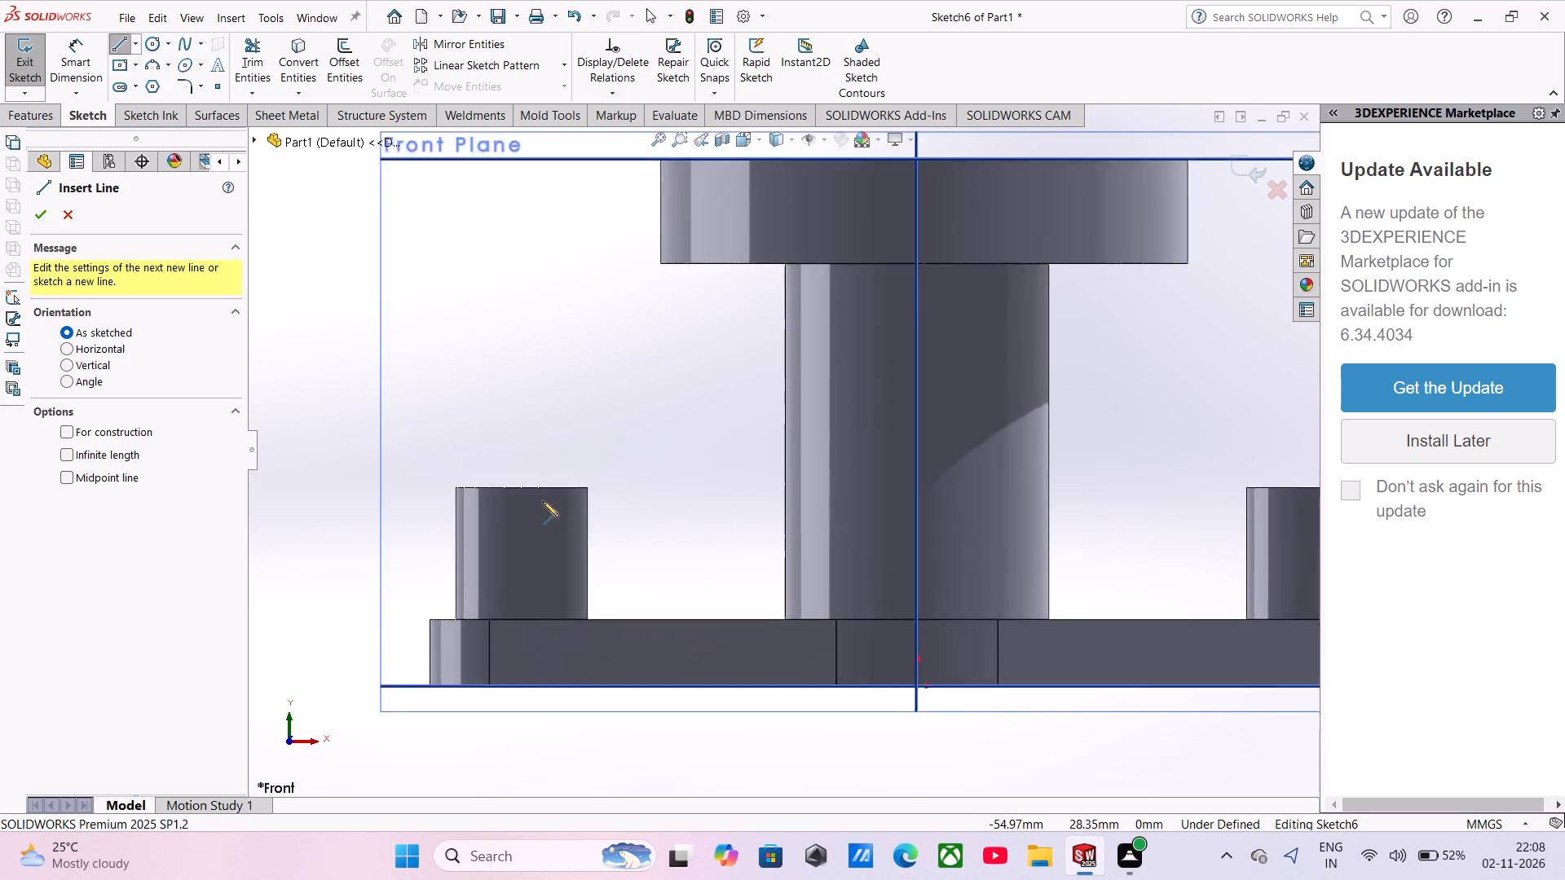
scroll(543, 501, "down", 3)
left_click(280, 53)
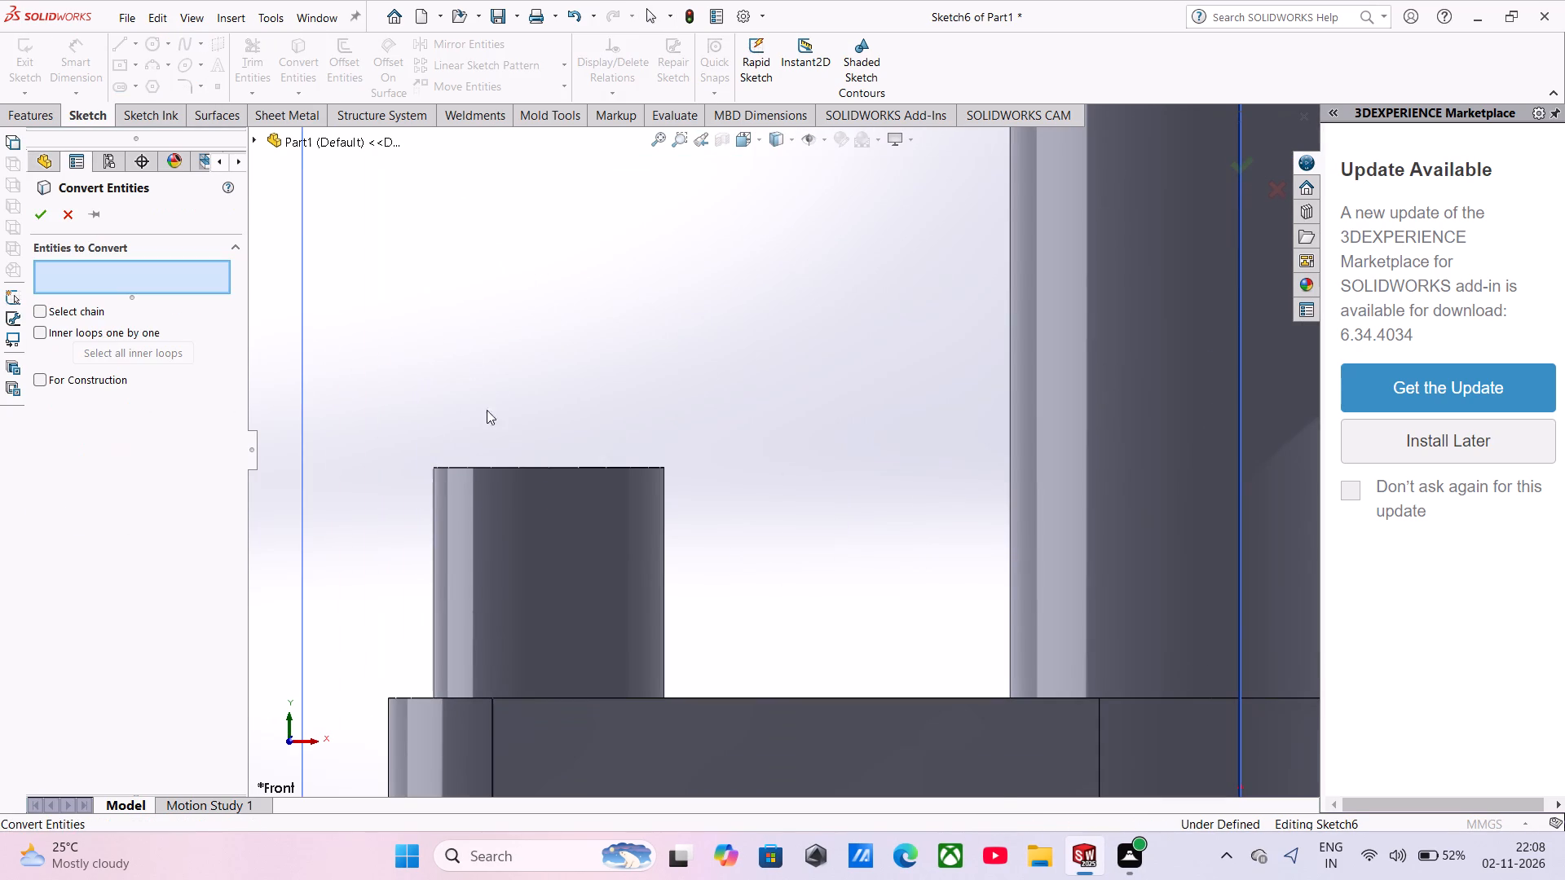
left_click(536, 467)
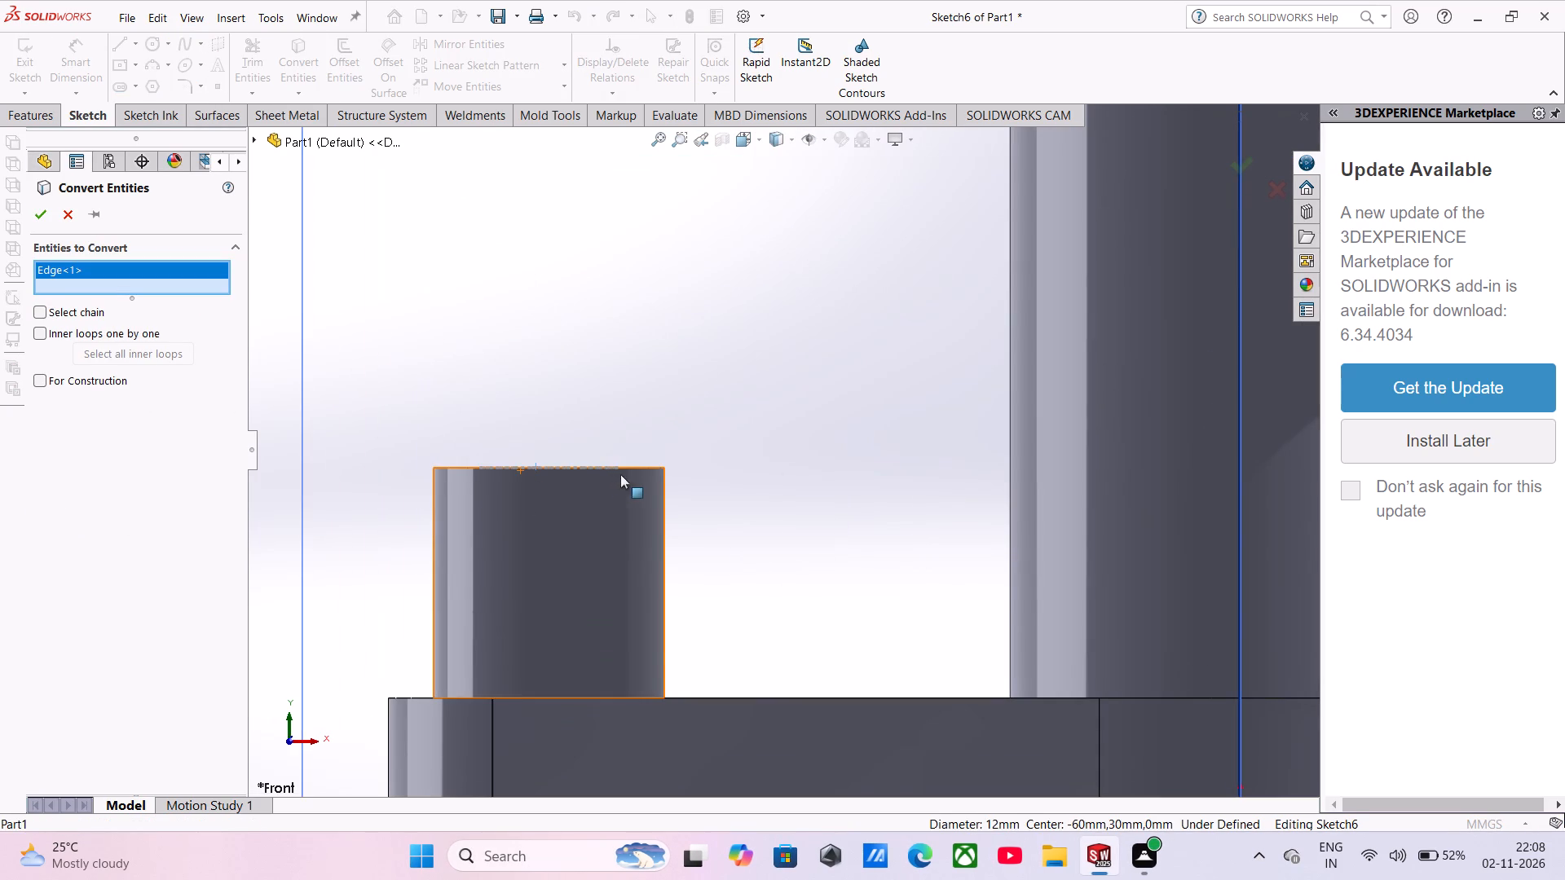
left_click(638, 468)
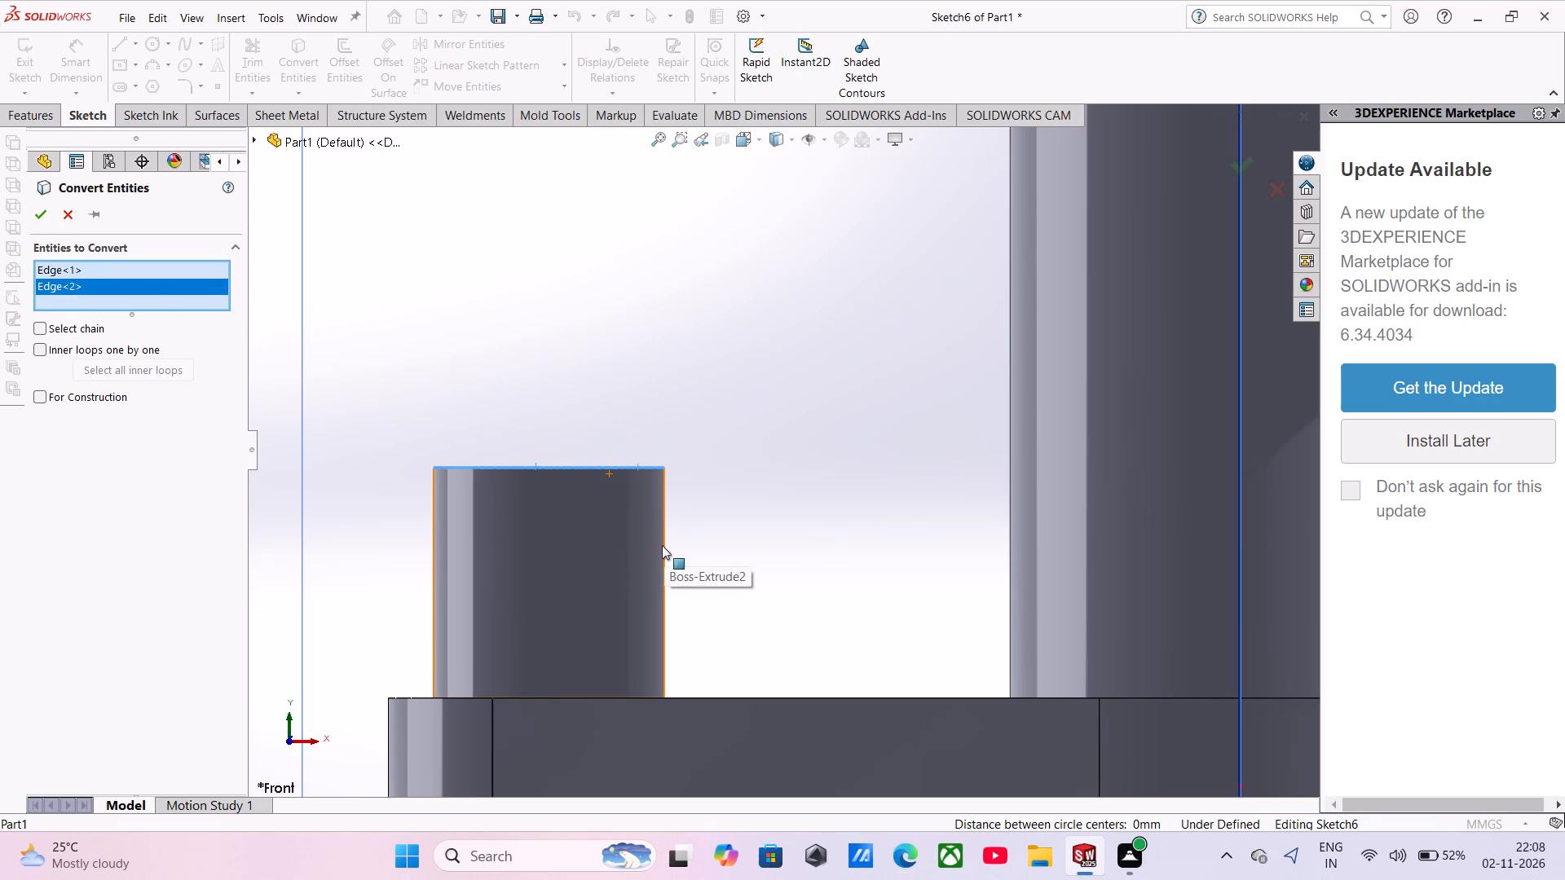
left_click(42, 212)
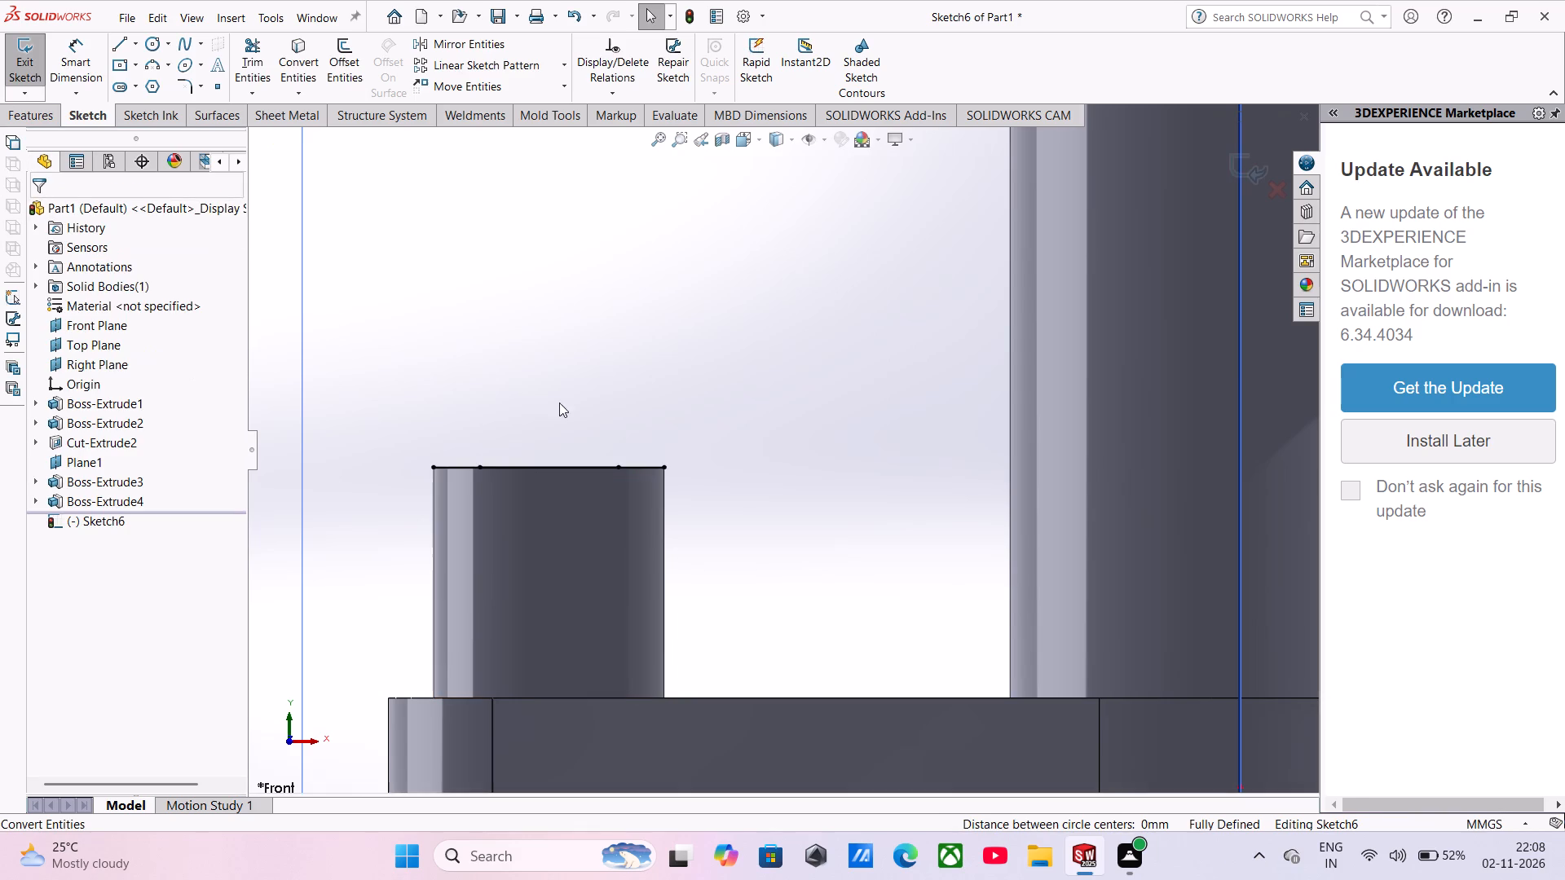
Draw a 6 mm line inward from the 80 mm disc's lower left corner, continuing with a slanted line to the left boss's top inner corner.
scroll(610, 464, "up", 4)
scroll(787, 227, "down", 1)
scroll(822, 311, "up", 4)
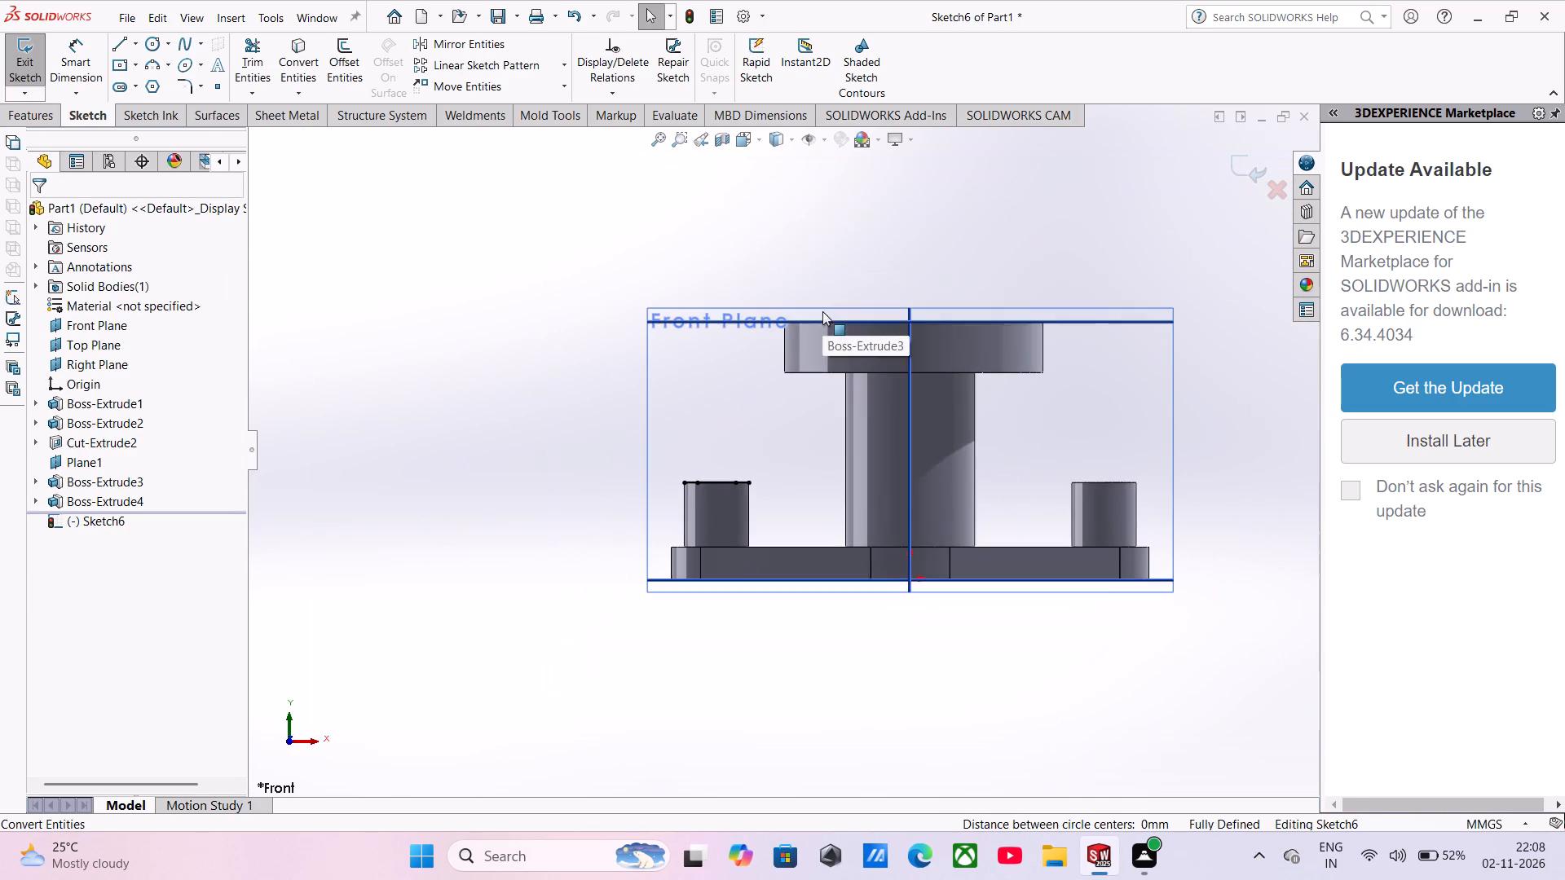
scroll(764, 414, "down", 3)
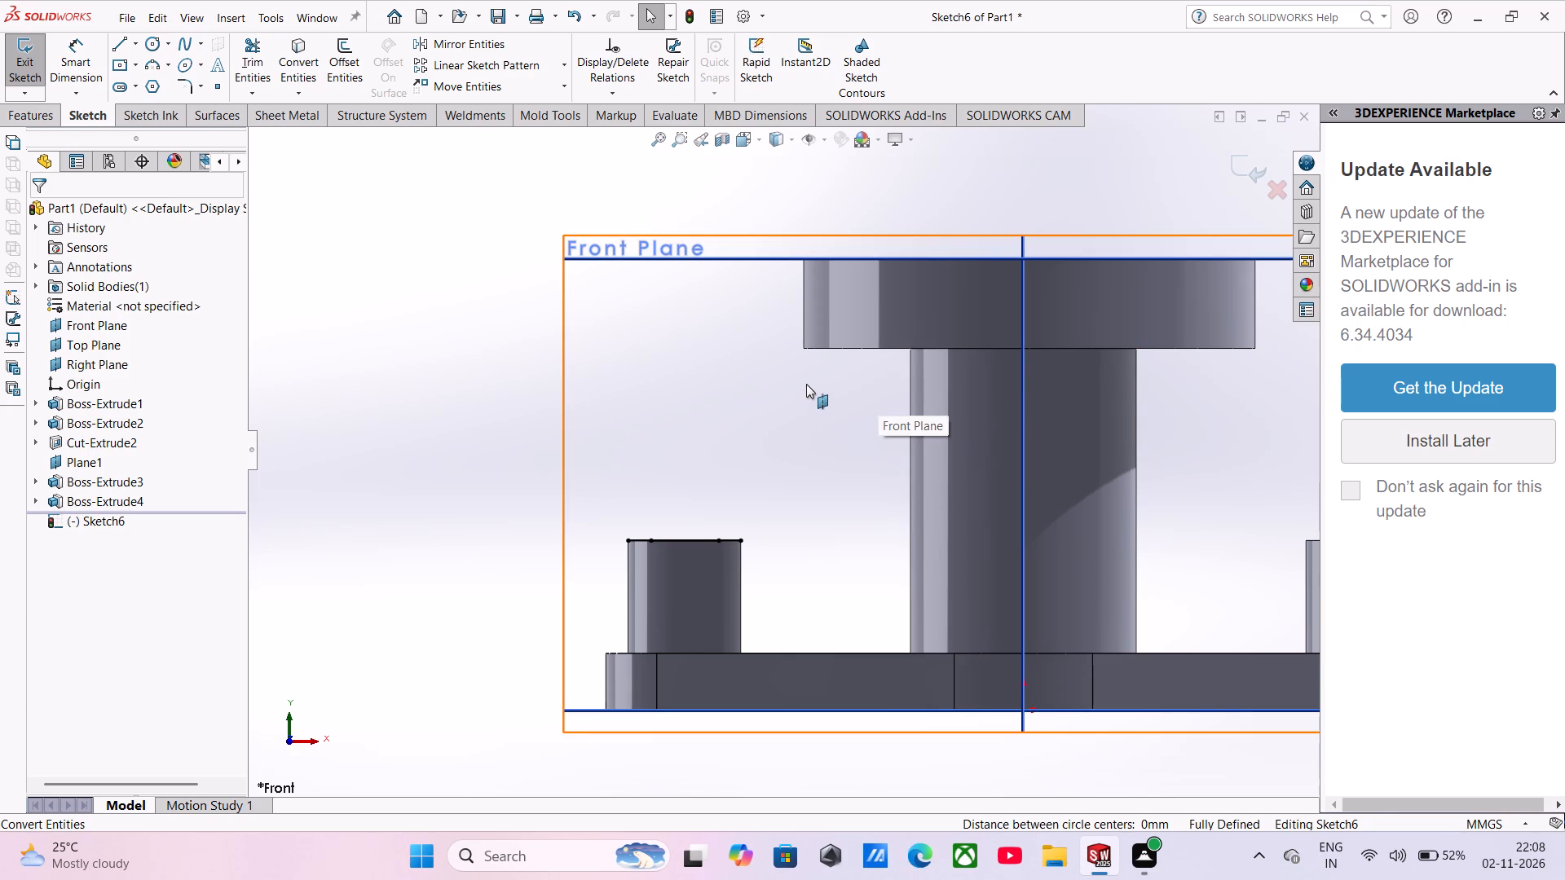
scroll(807, 376, "down", 4)
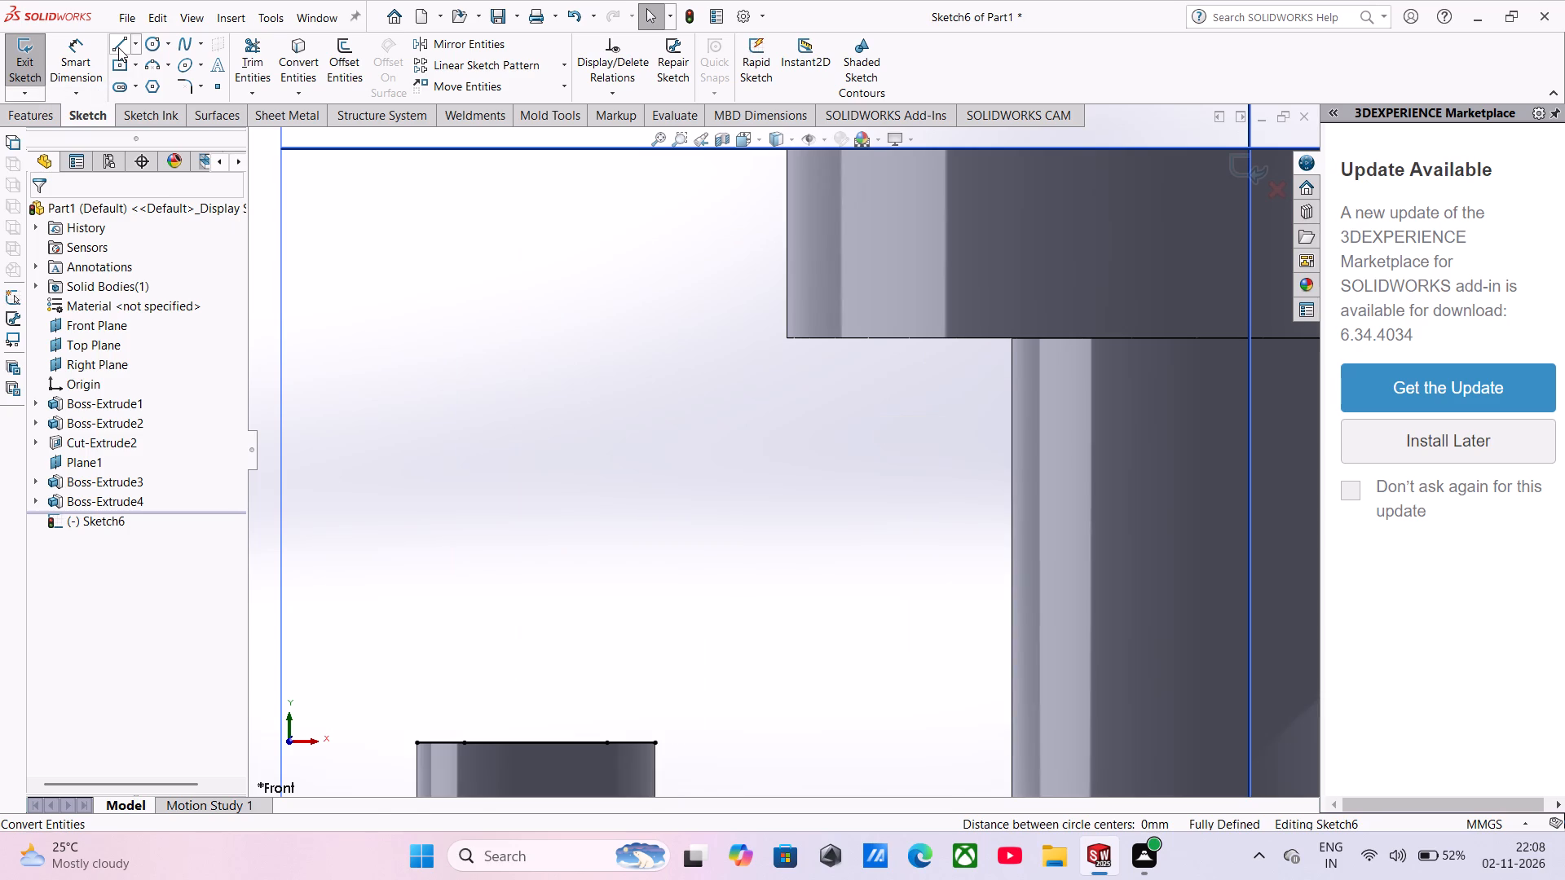
left_click(118, 47)
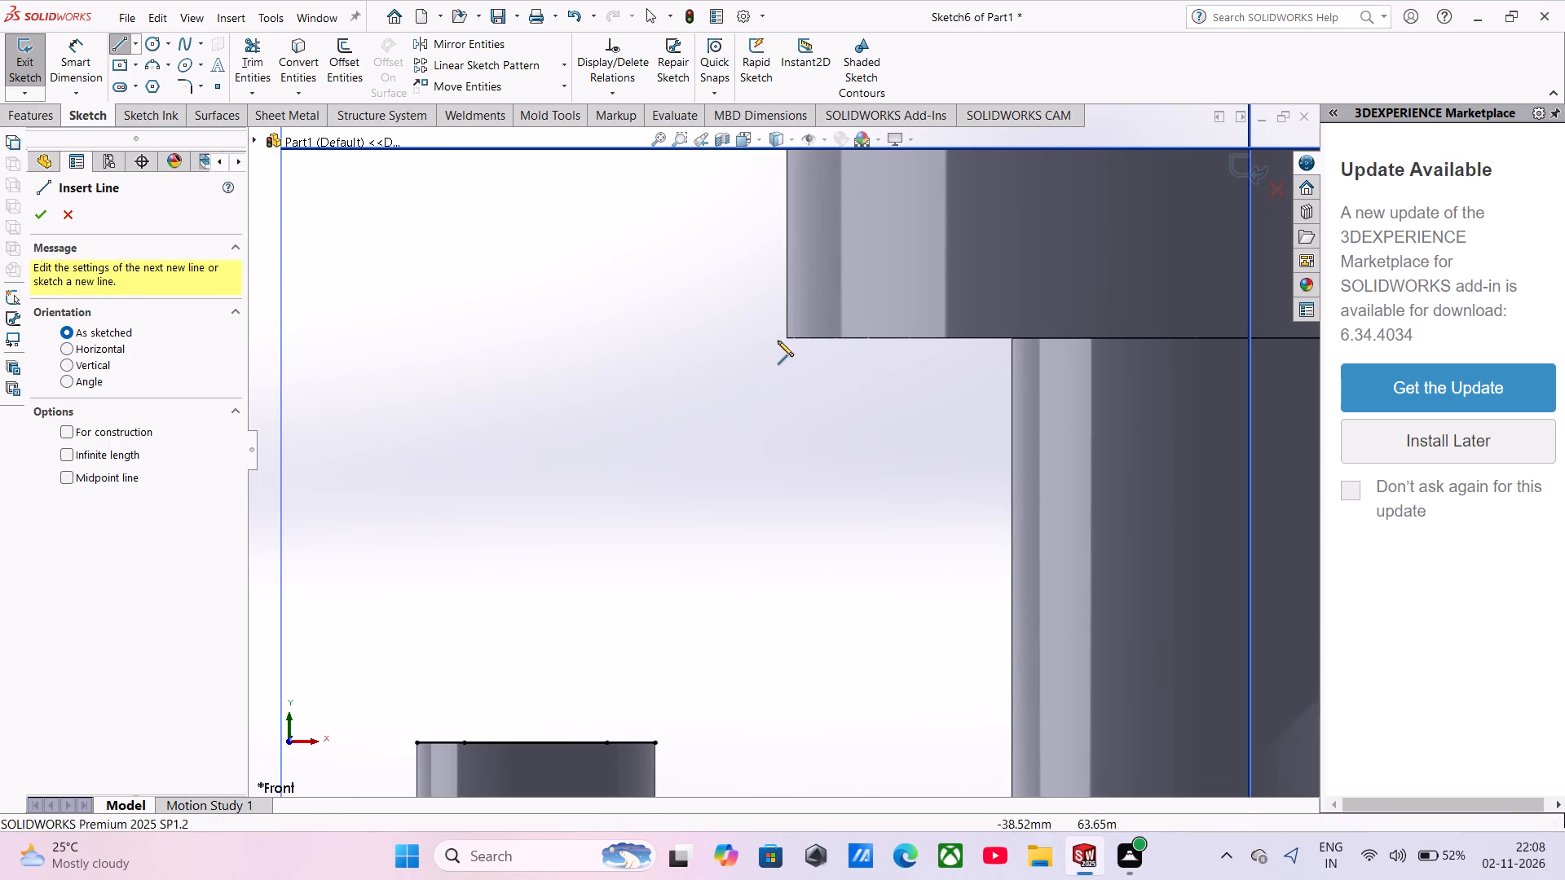
left_click(785, 339)
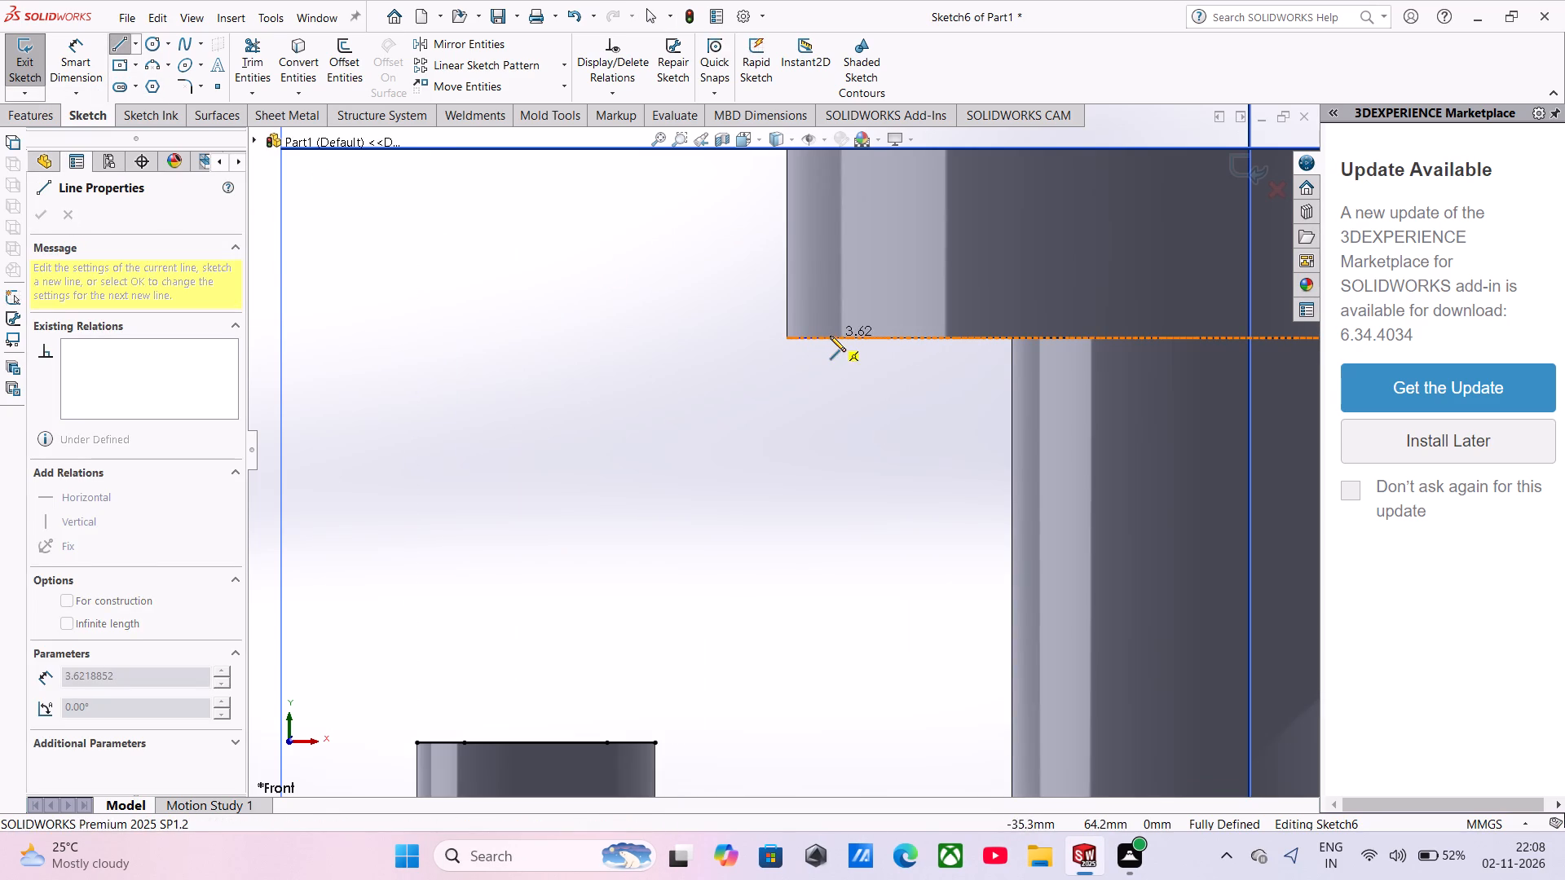
left_click(830, 336)
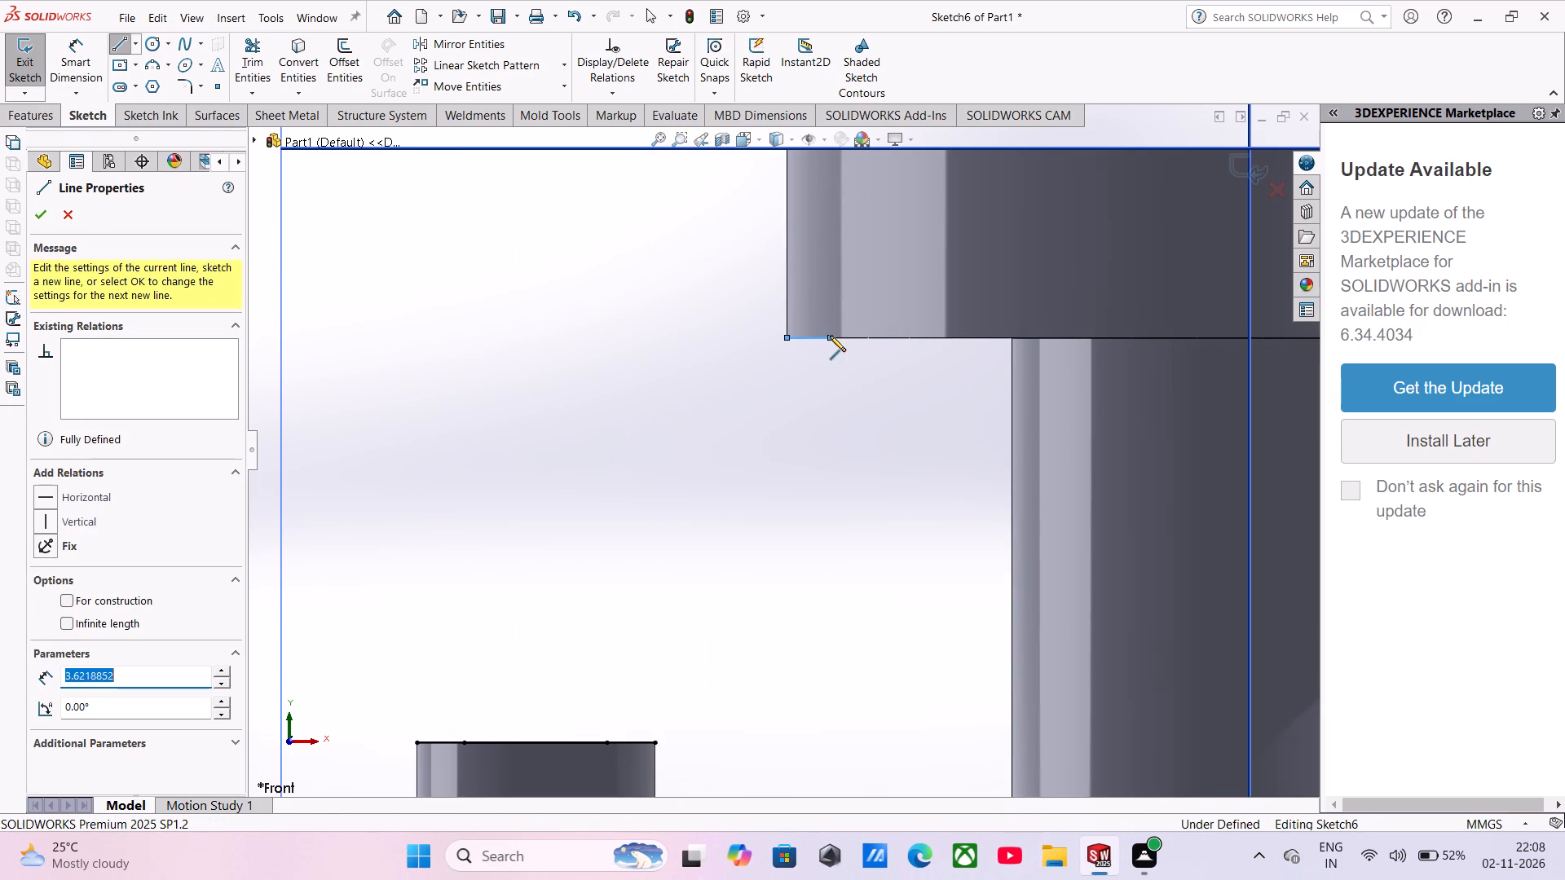
key("6")
key("Return")
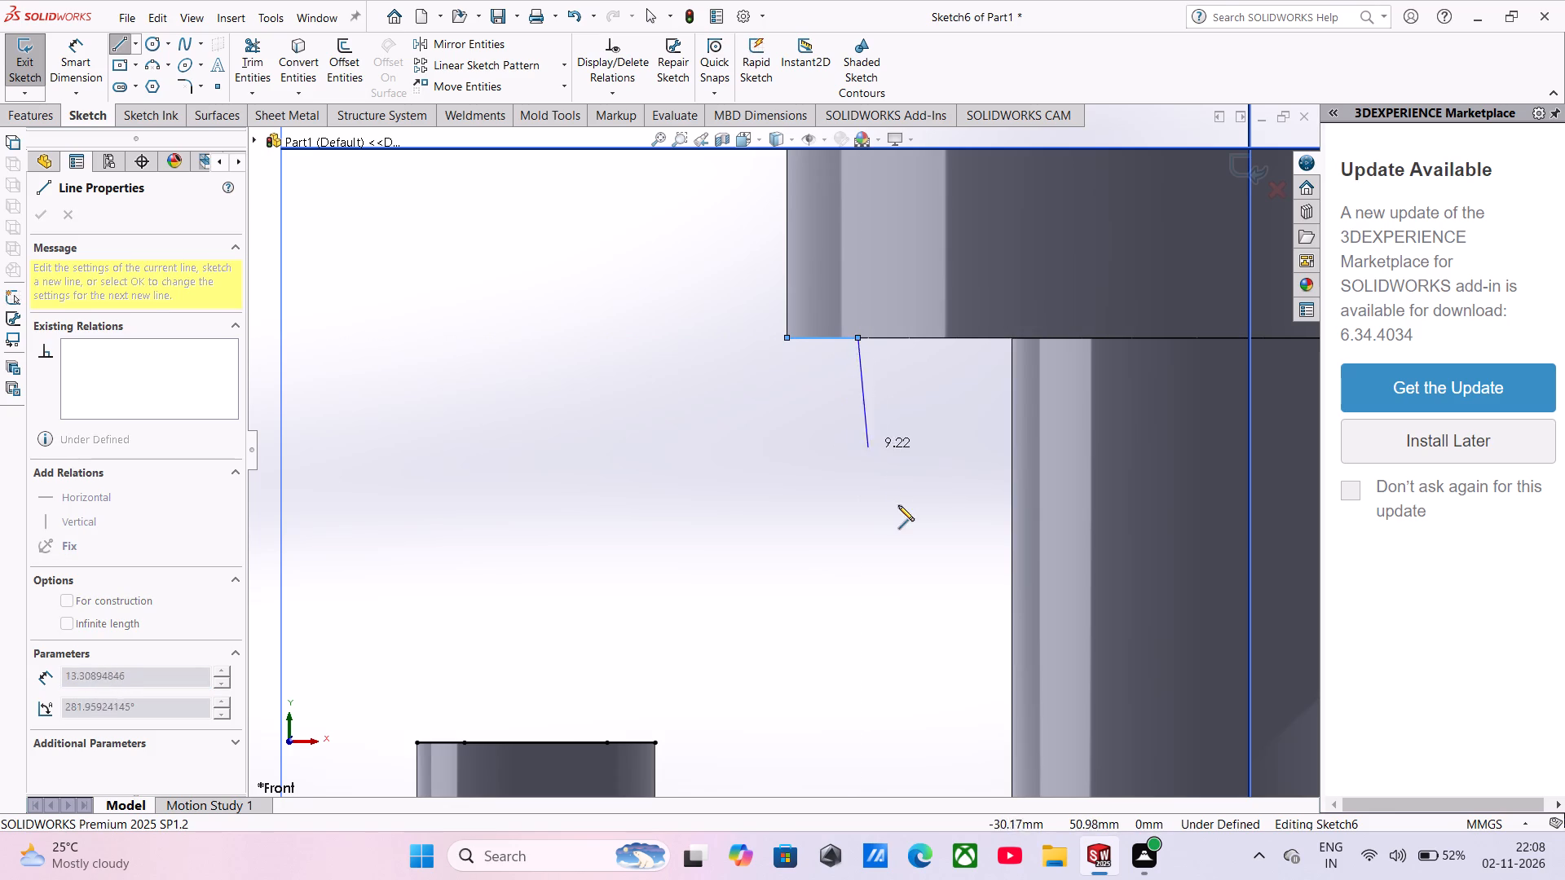
left_click(654, 745)
scroll(717, 674, "up", 6)
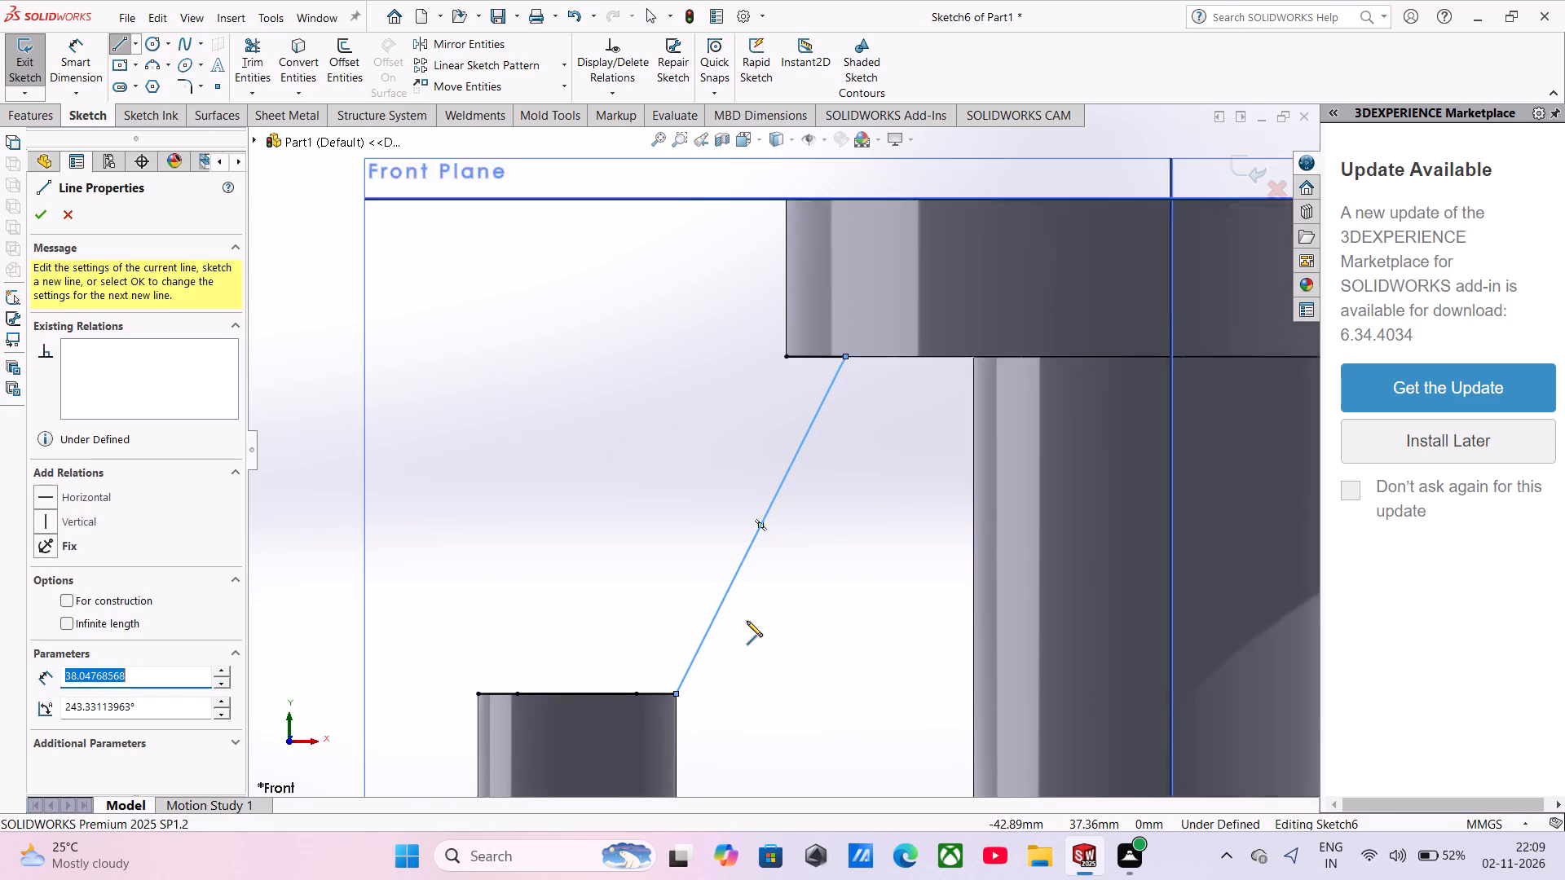
left_click(37, 214)
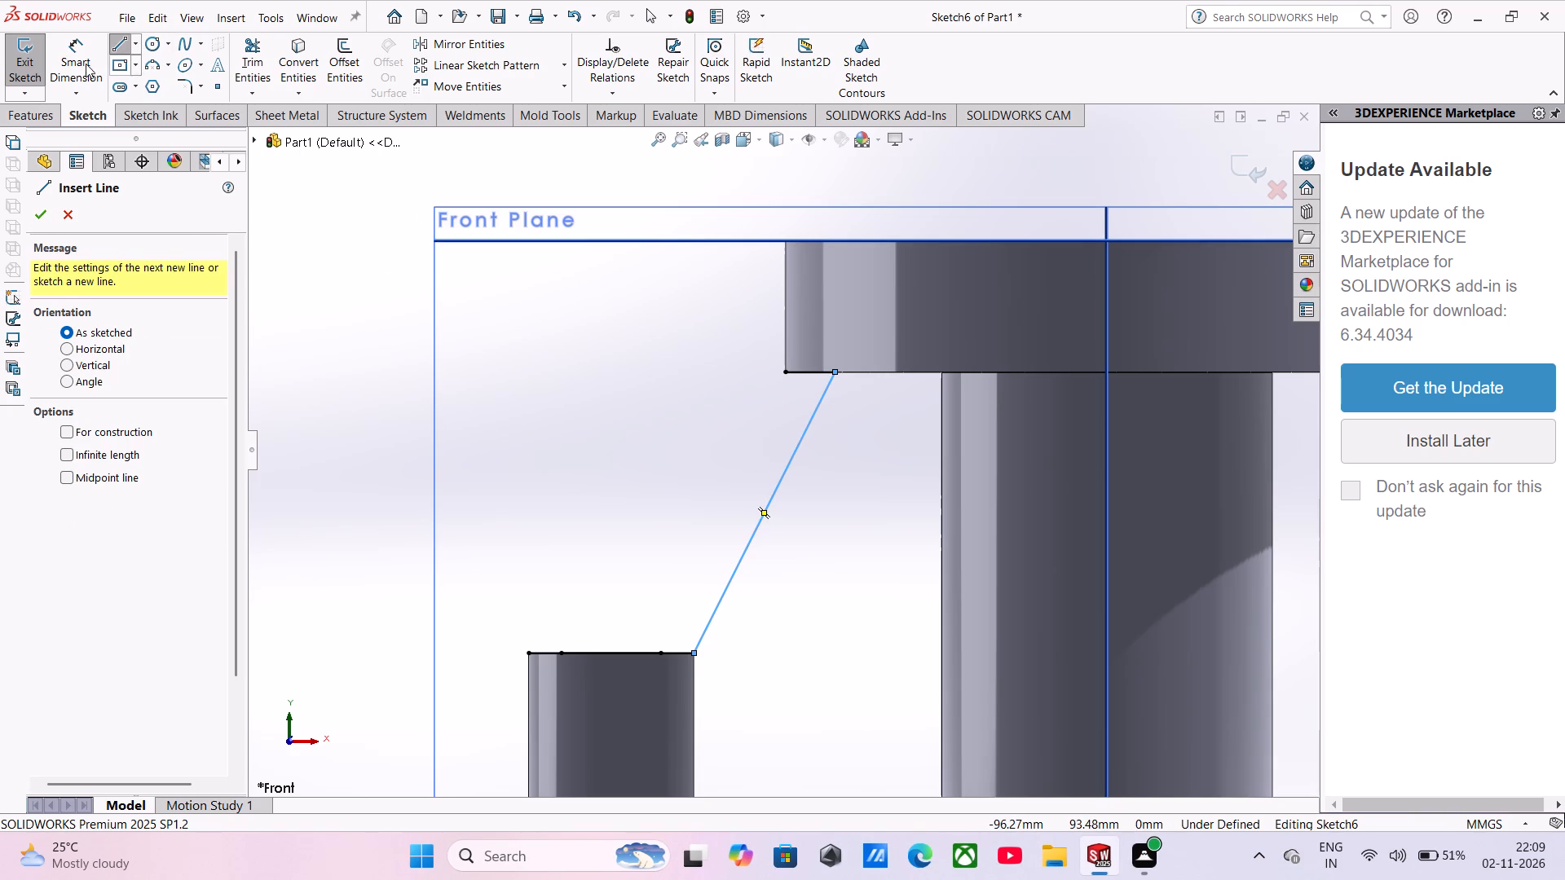
Trim away the 6 mm line and all converted edge segments on the left boss, keeping only the slanted line.
left_click(250, 48)
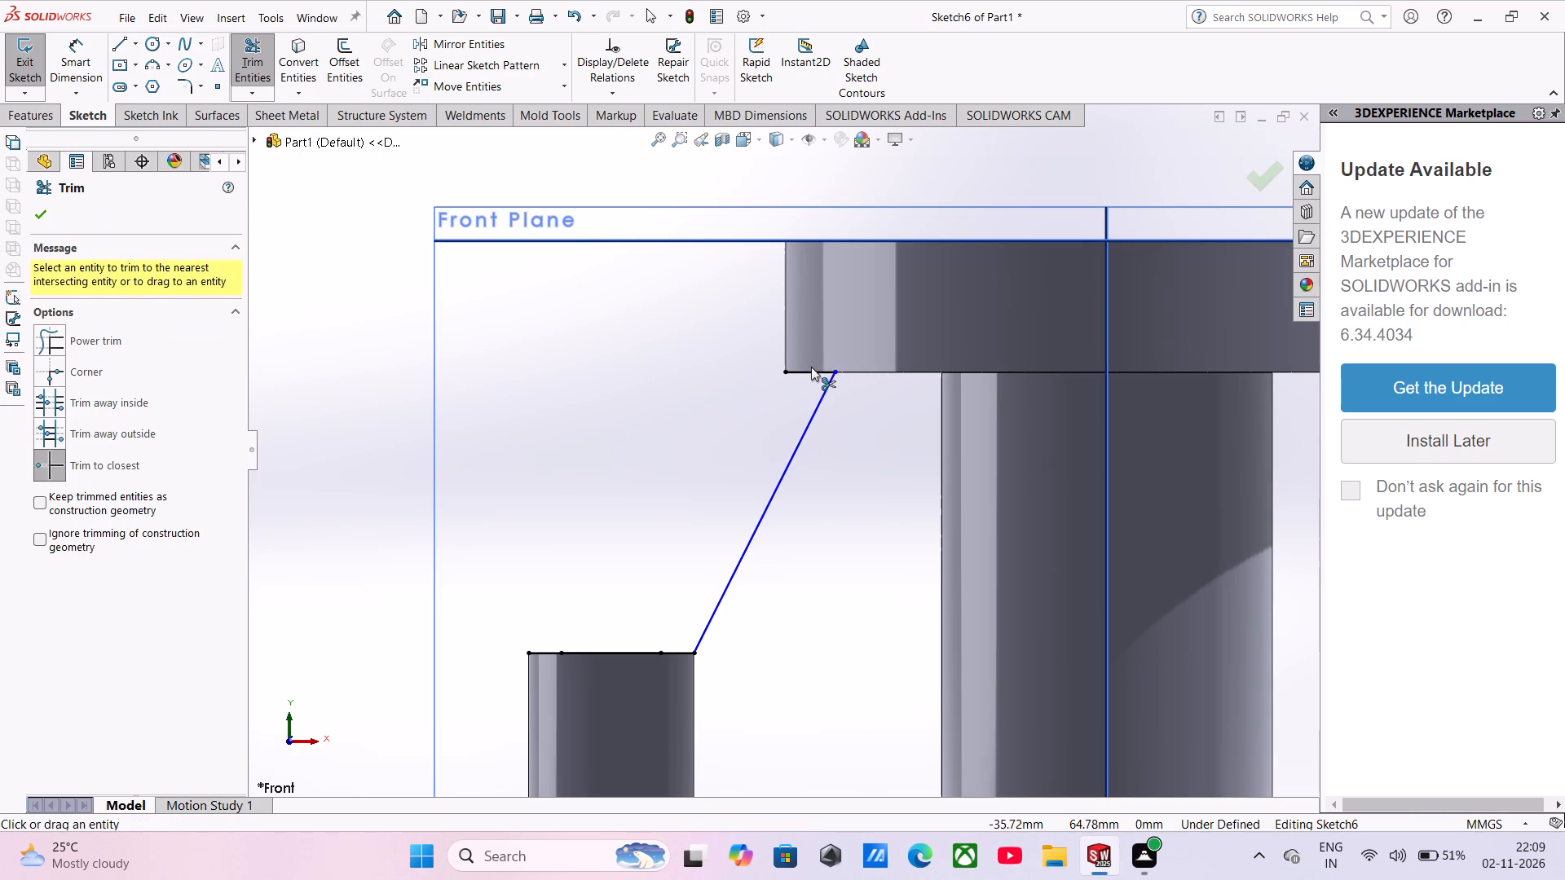
left_click(802, 371)
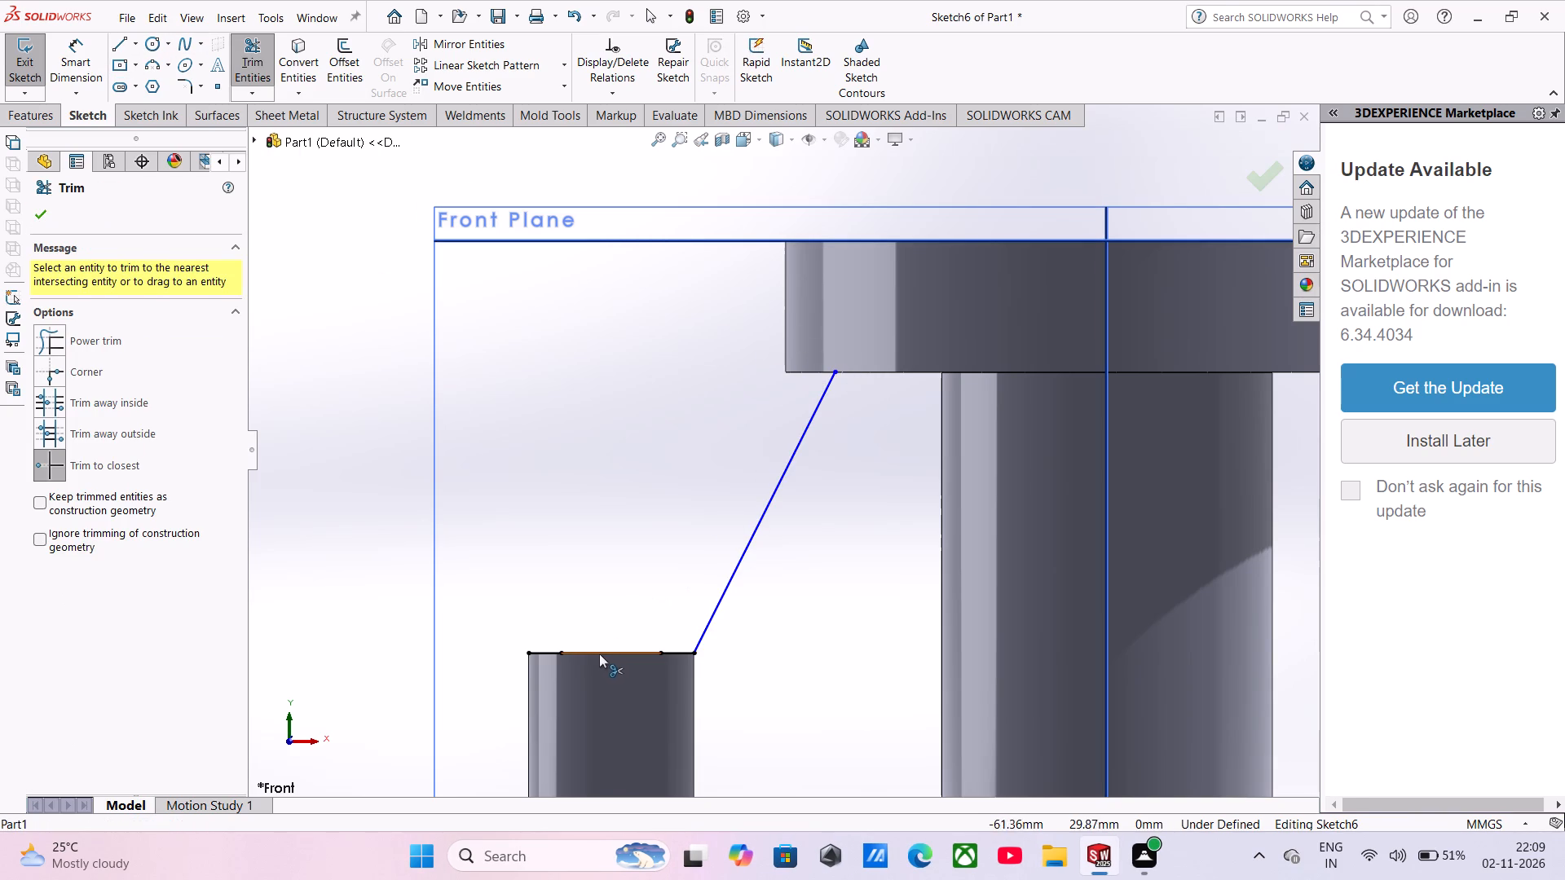
left_click(598, 653)
left_click(543, 653)
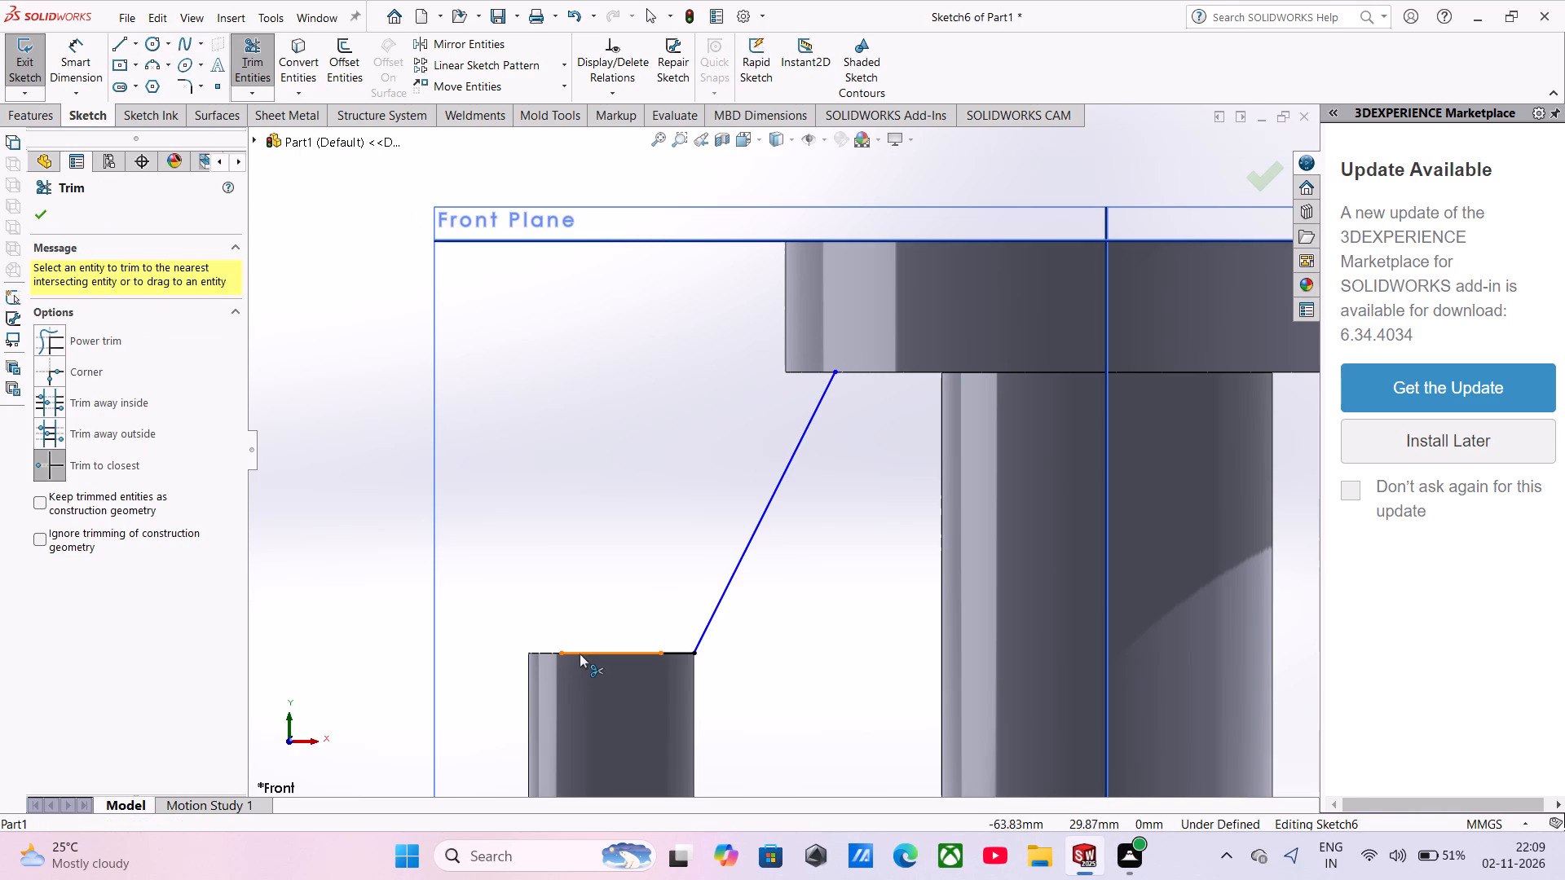
left_click(580, 653)
left_click(677, 651)
Create a 10 mm thick rib on both sides of the slanted line, parallel to the sketch, with the material side flipped.
scroll(677, 649, "up", 3)
middle_click_drag(652, 588, 662, 593)
scroll(663, 595, "up", 1)
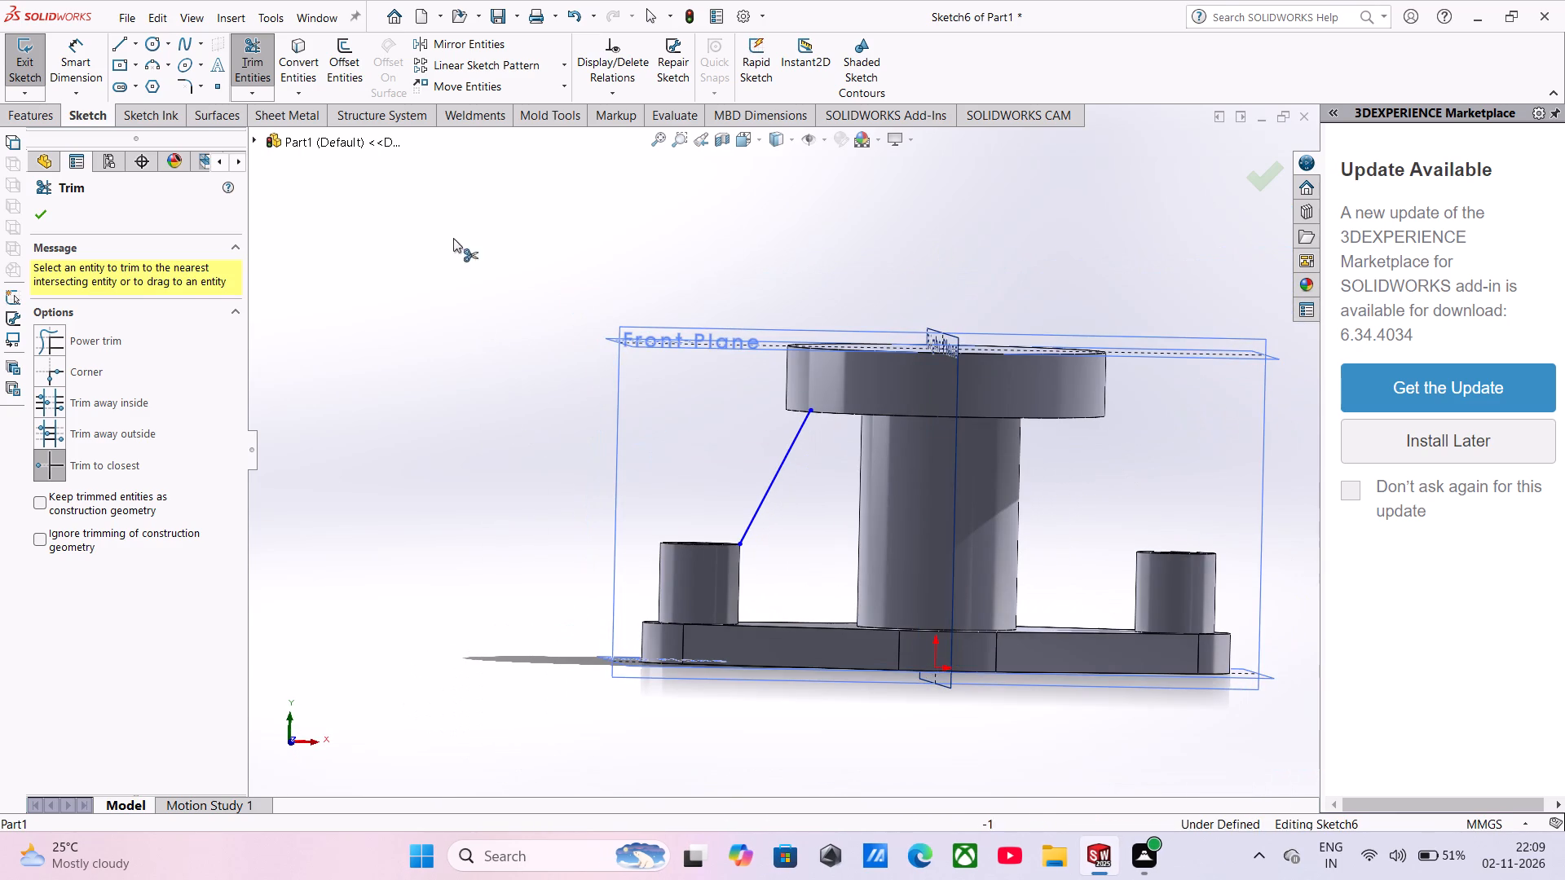
left_click(46, 111)
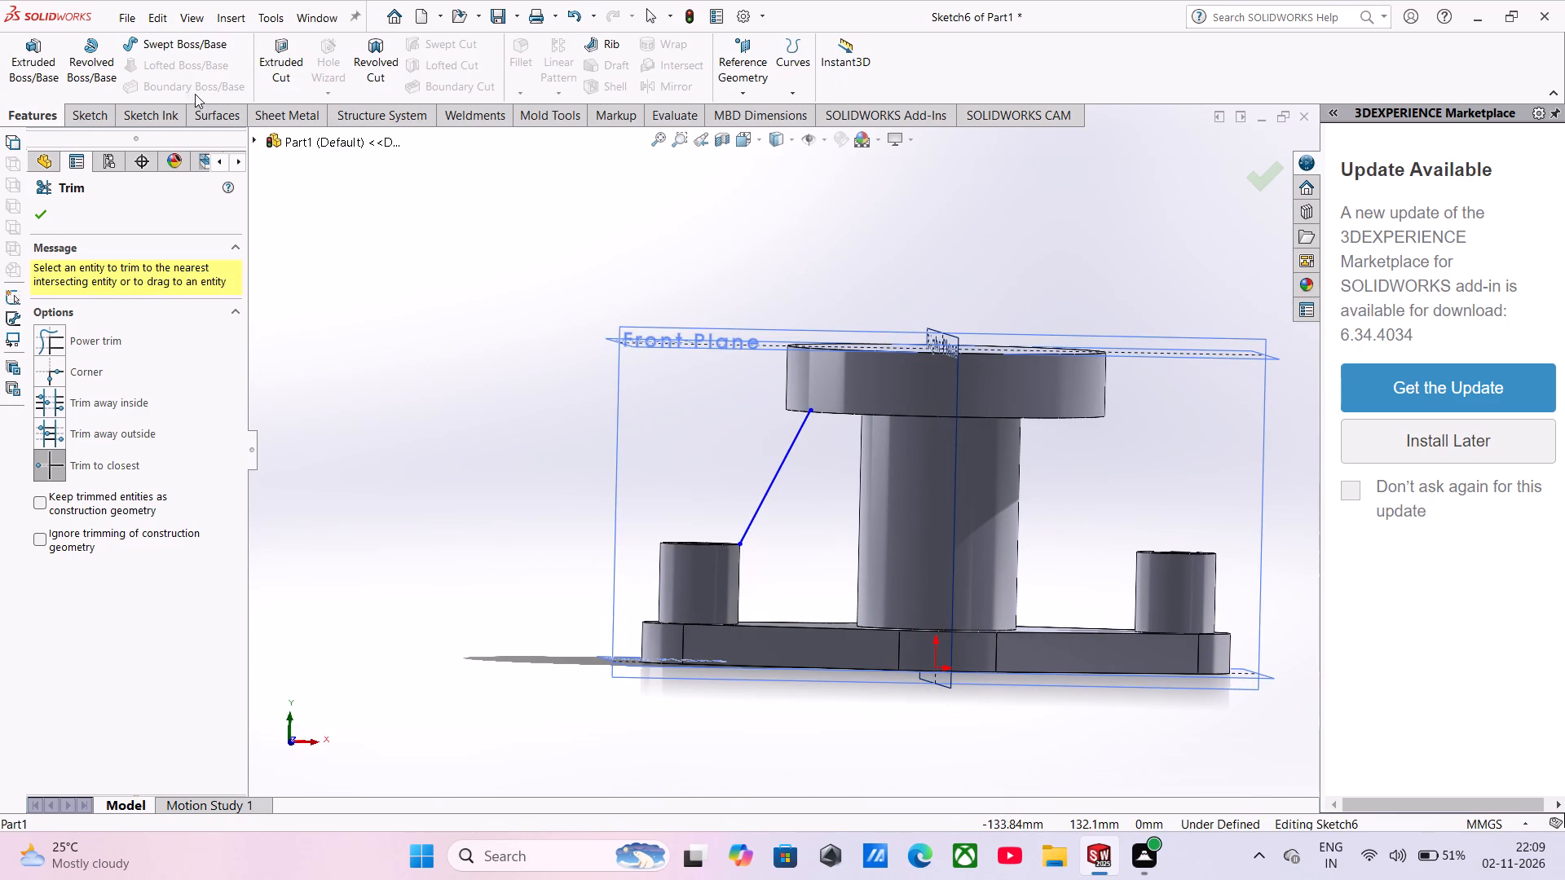
left_click(602, 42)
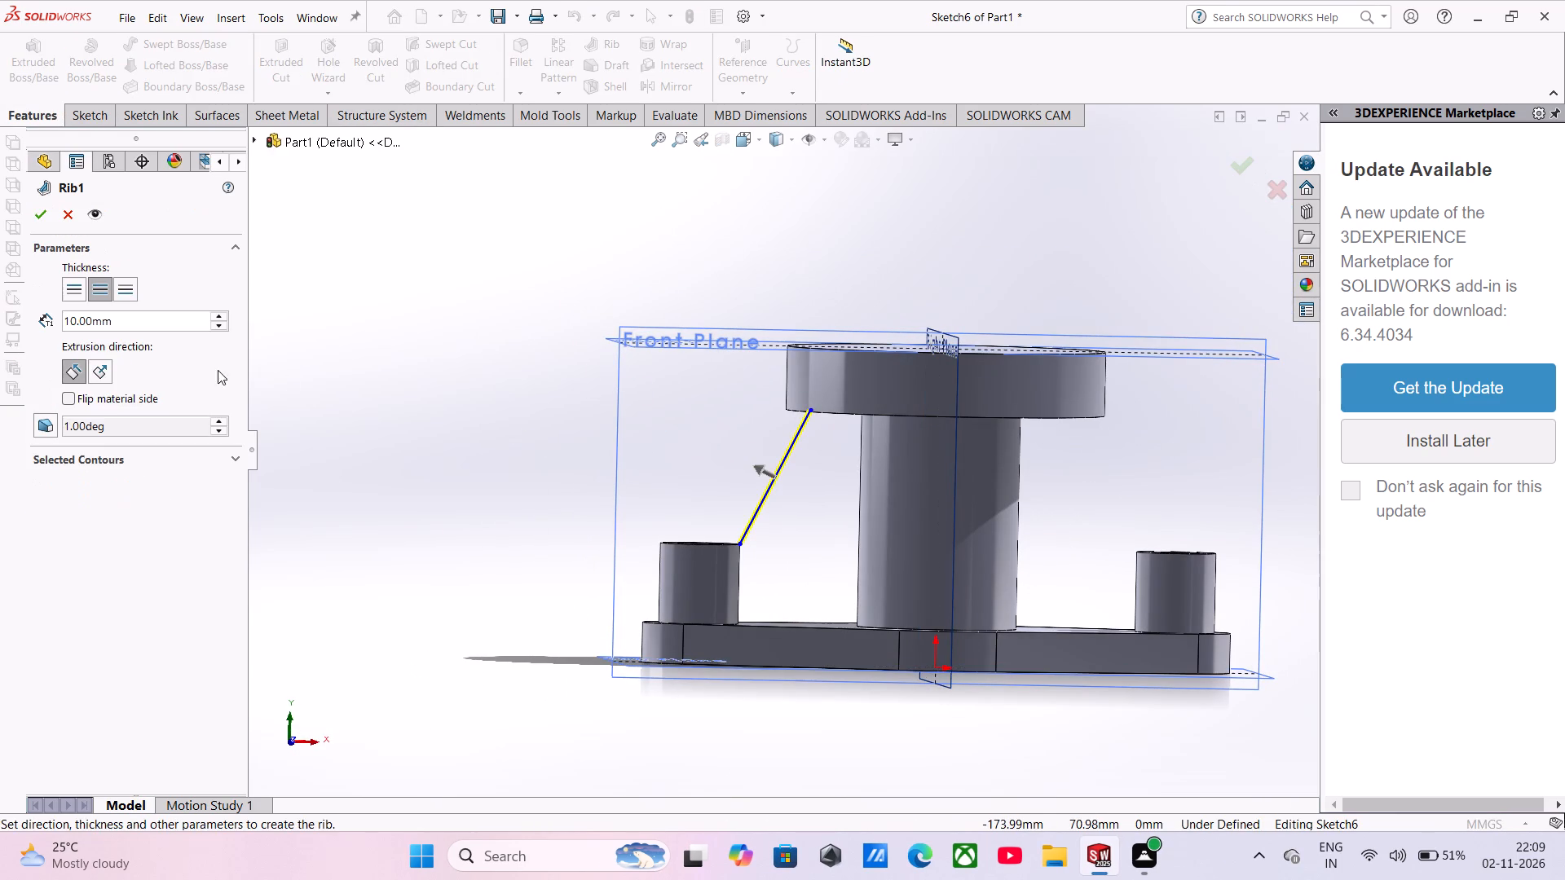
left_click(76, 370)
left_click(77, 372)
left_click(76, 371)
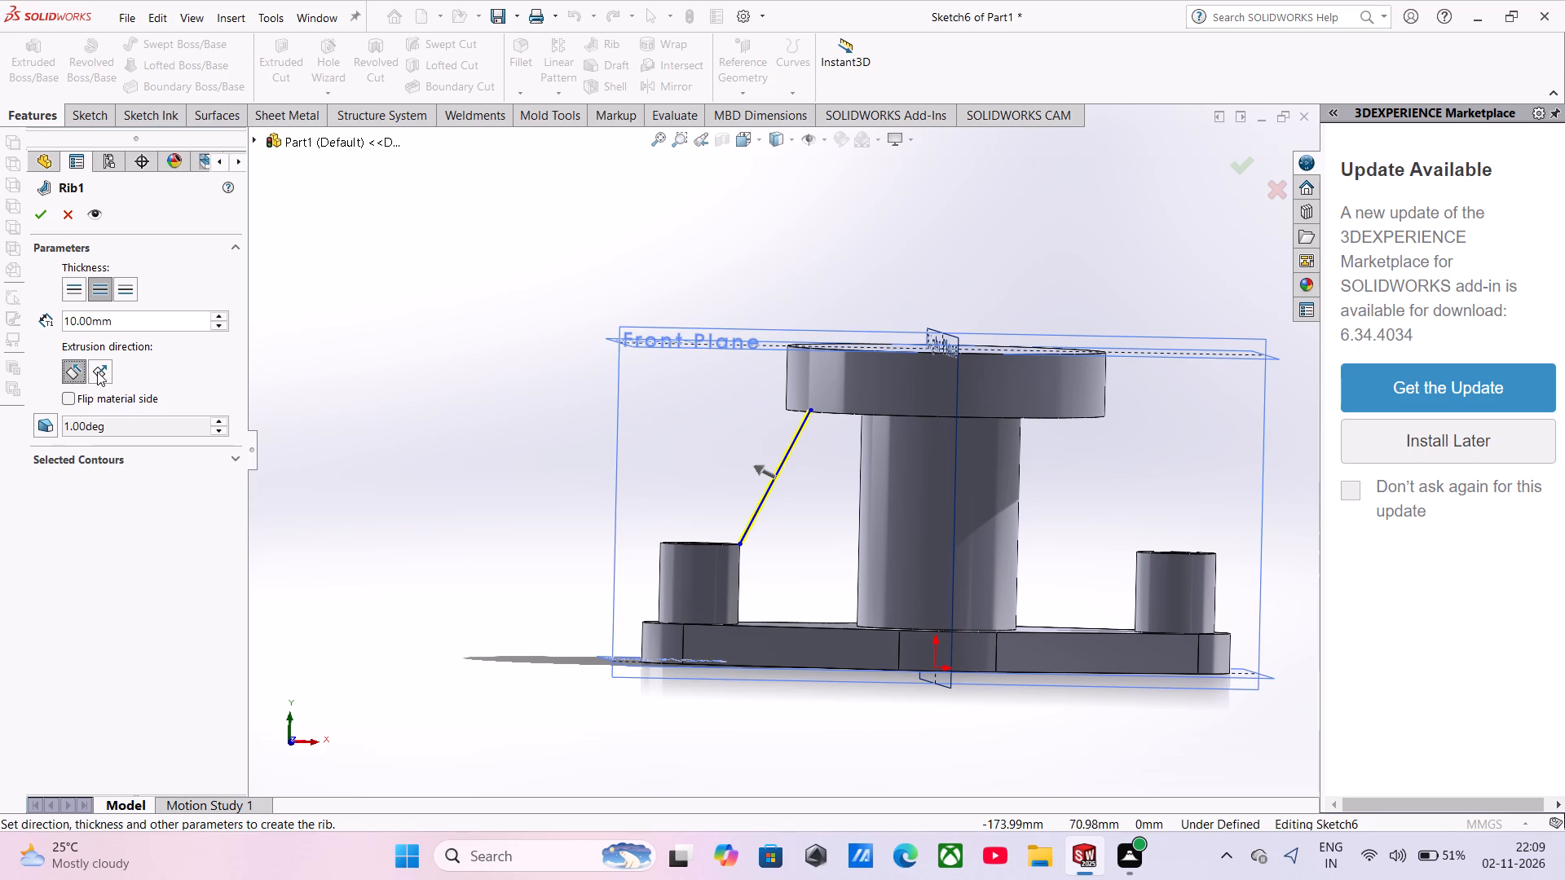
left_click(98, 372)
middle_click_drag(469, 425, 492, 471)
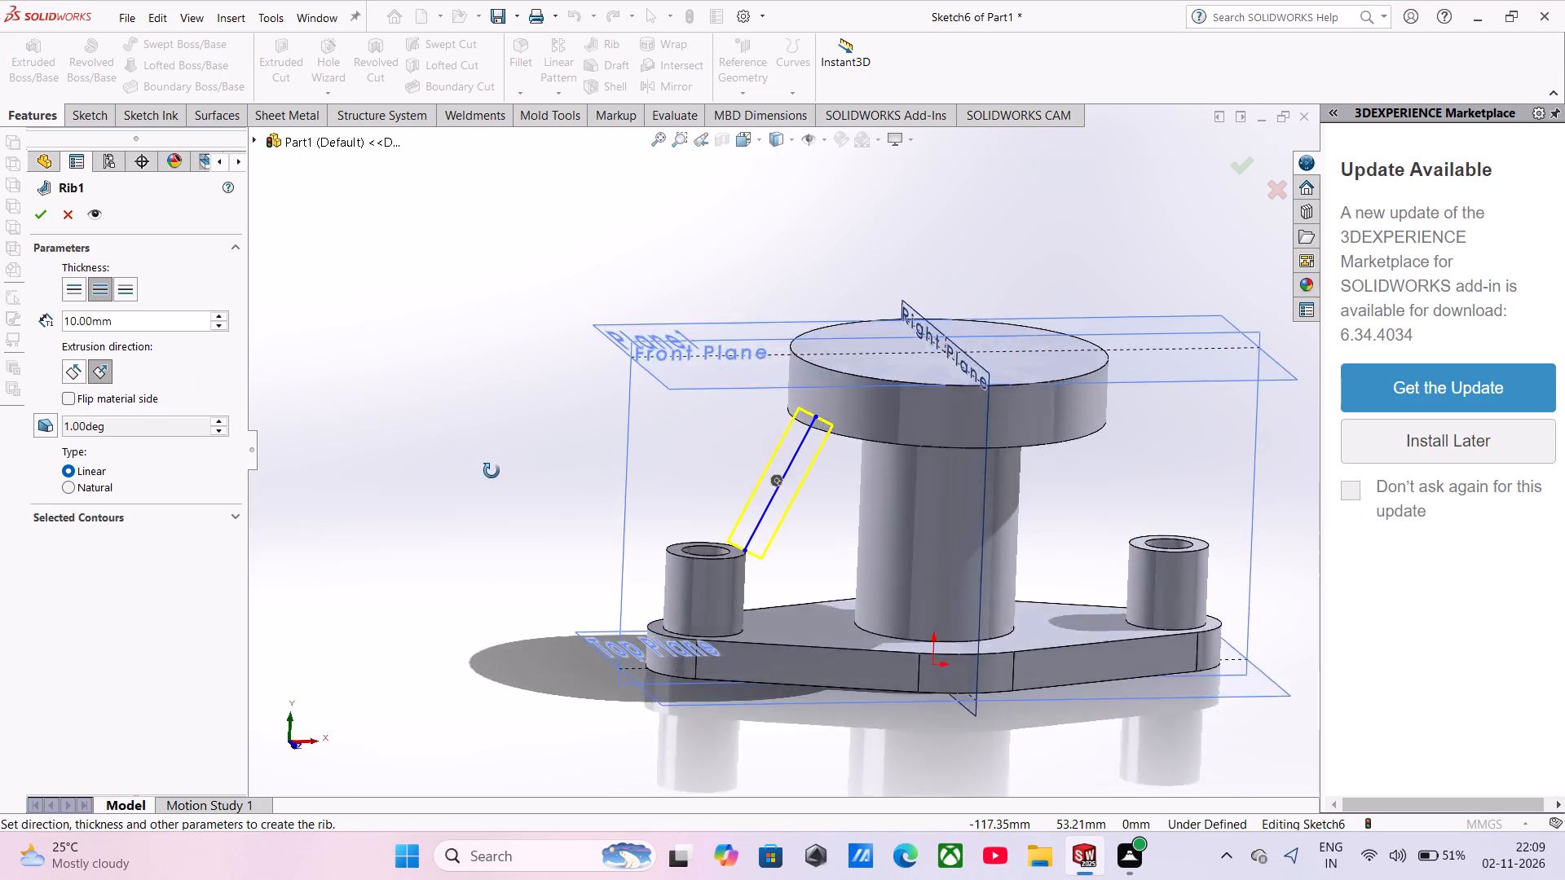
middle_click_drag(492, 471, 549, 560)
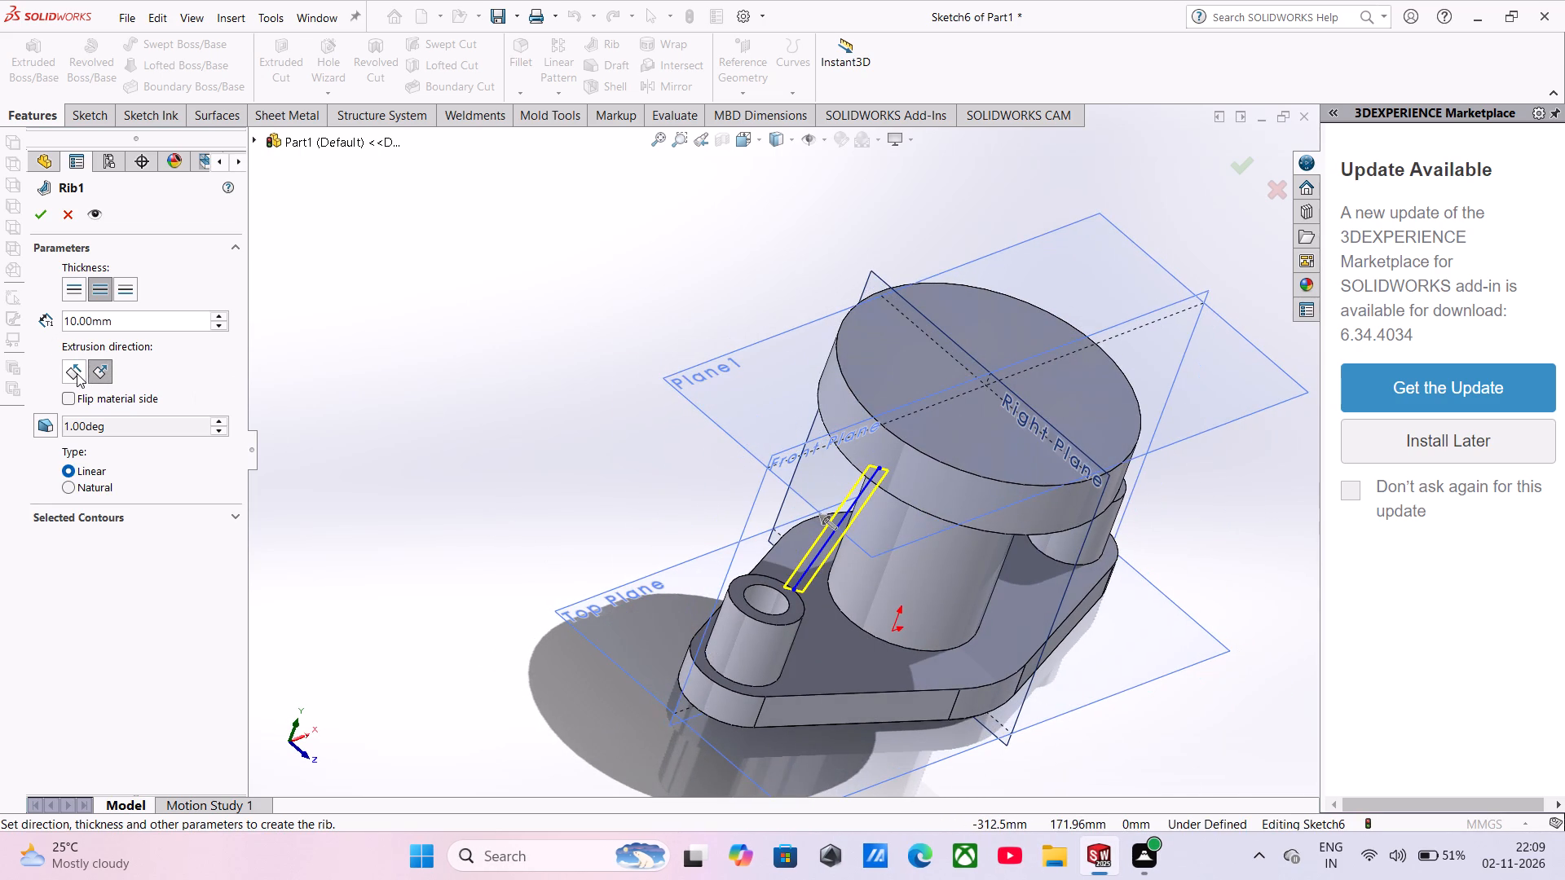
left_click(77, 373)
left_click(81, 395)
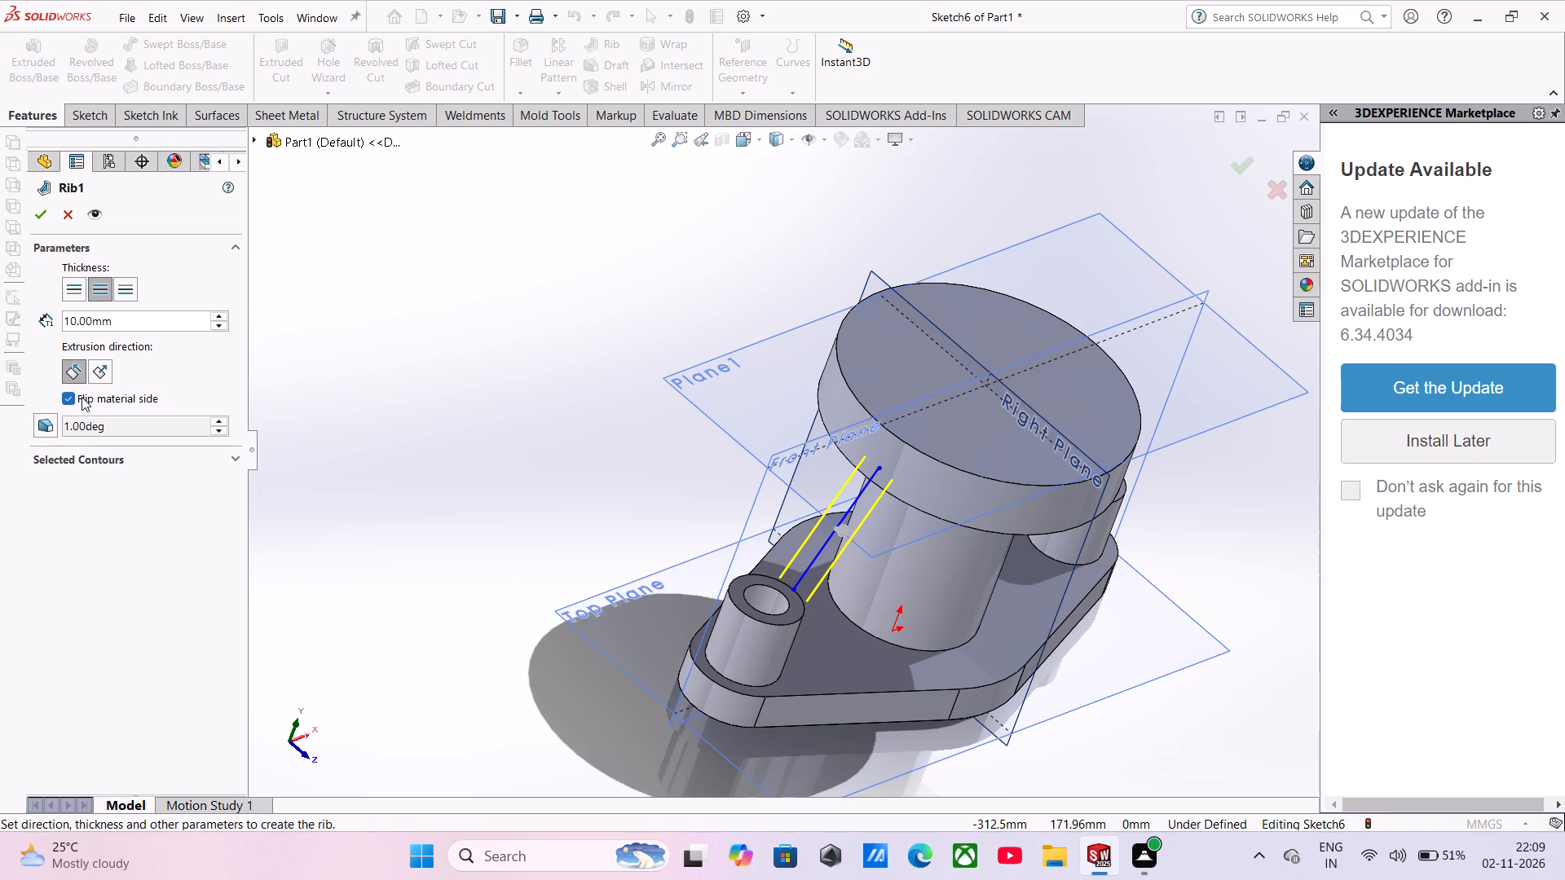
left_click(37, 220)
Open a sketch on the Front Plane and draw a horizontal line about 7.4 mm long inward from the disc's lower right corner.
middle_click_drag(648, 389, 576, 325)
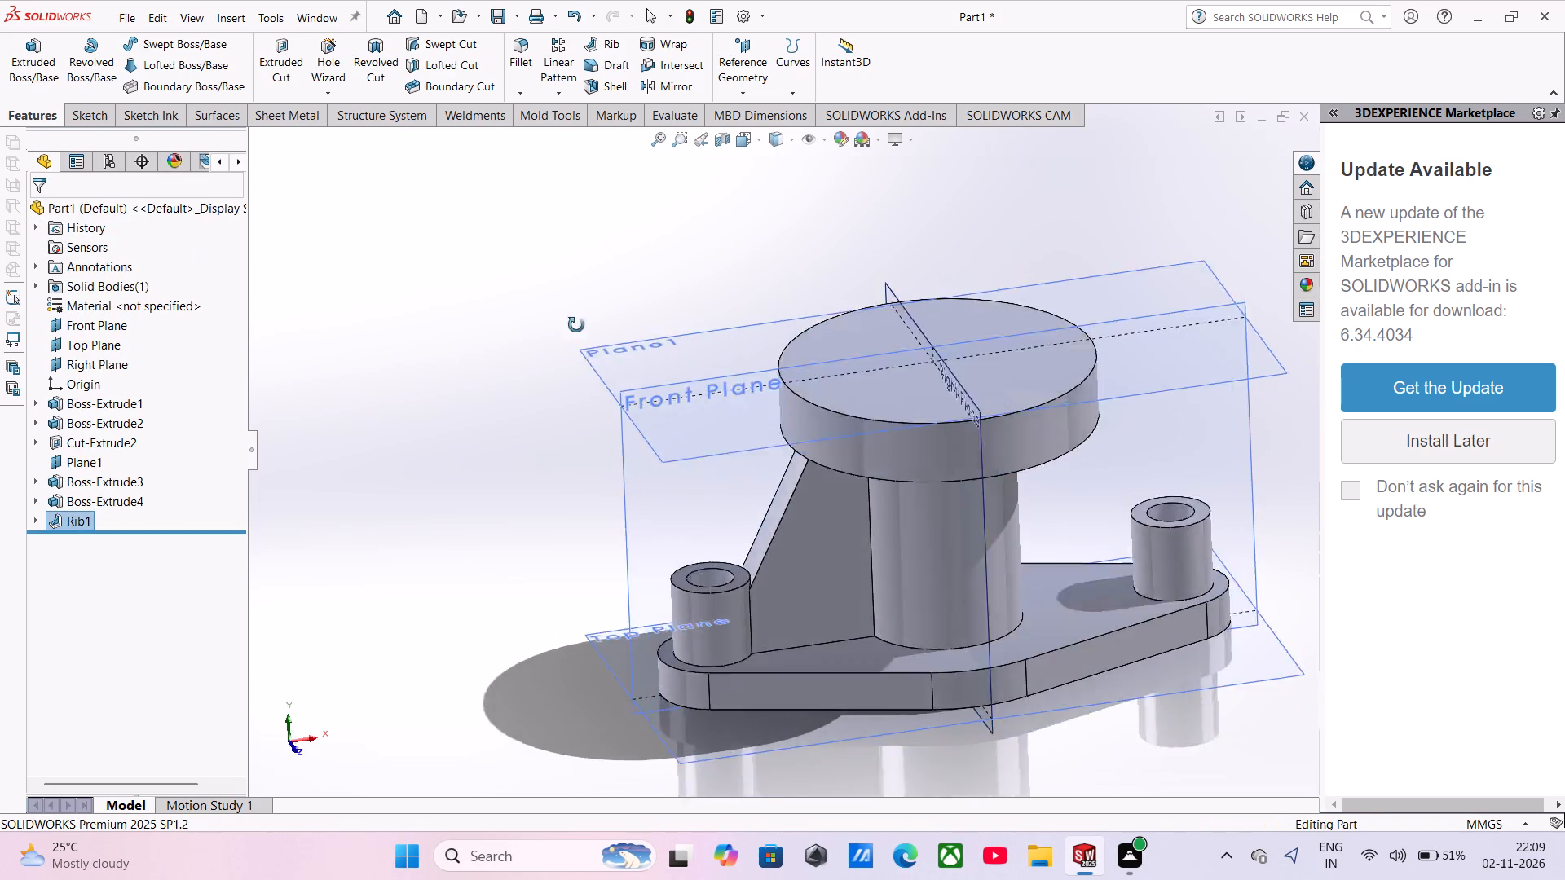
middle_click_drag(576, 325, 469, 272)
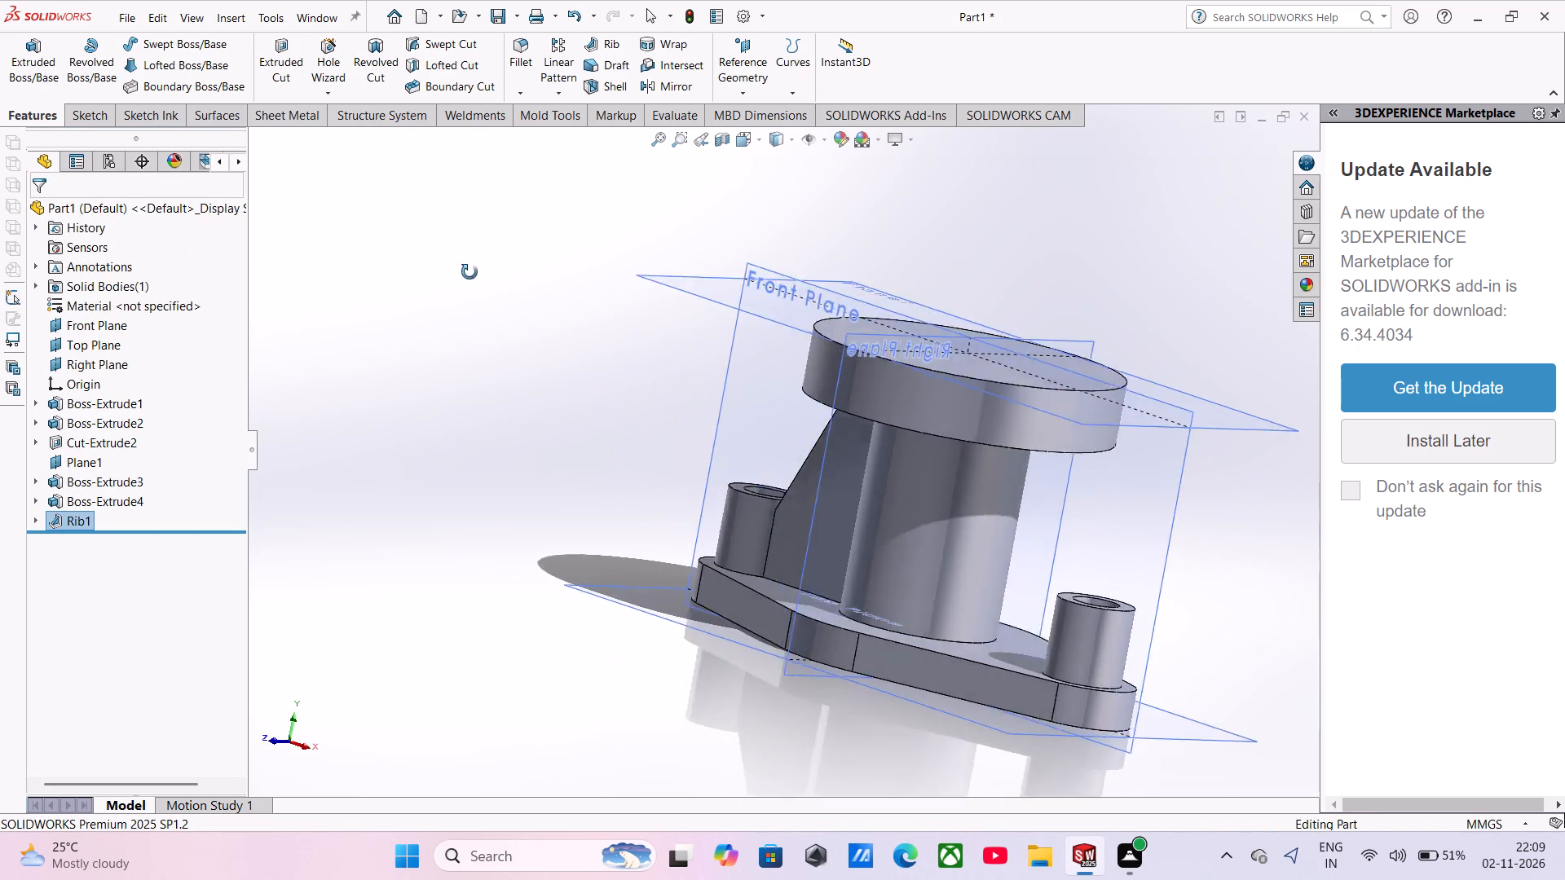
middle_click_drag(469, 272, 557, 293)
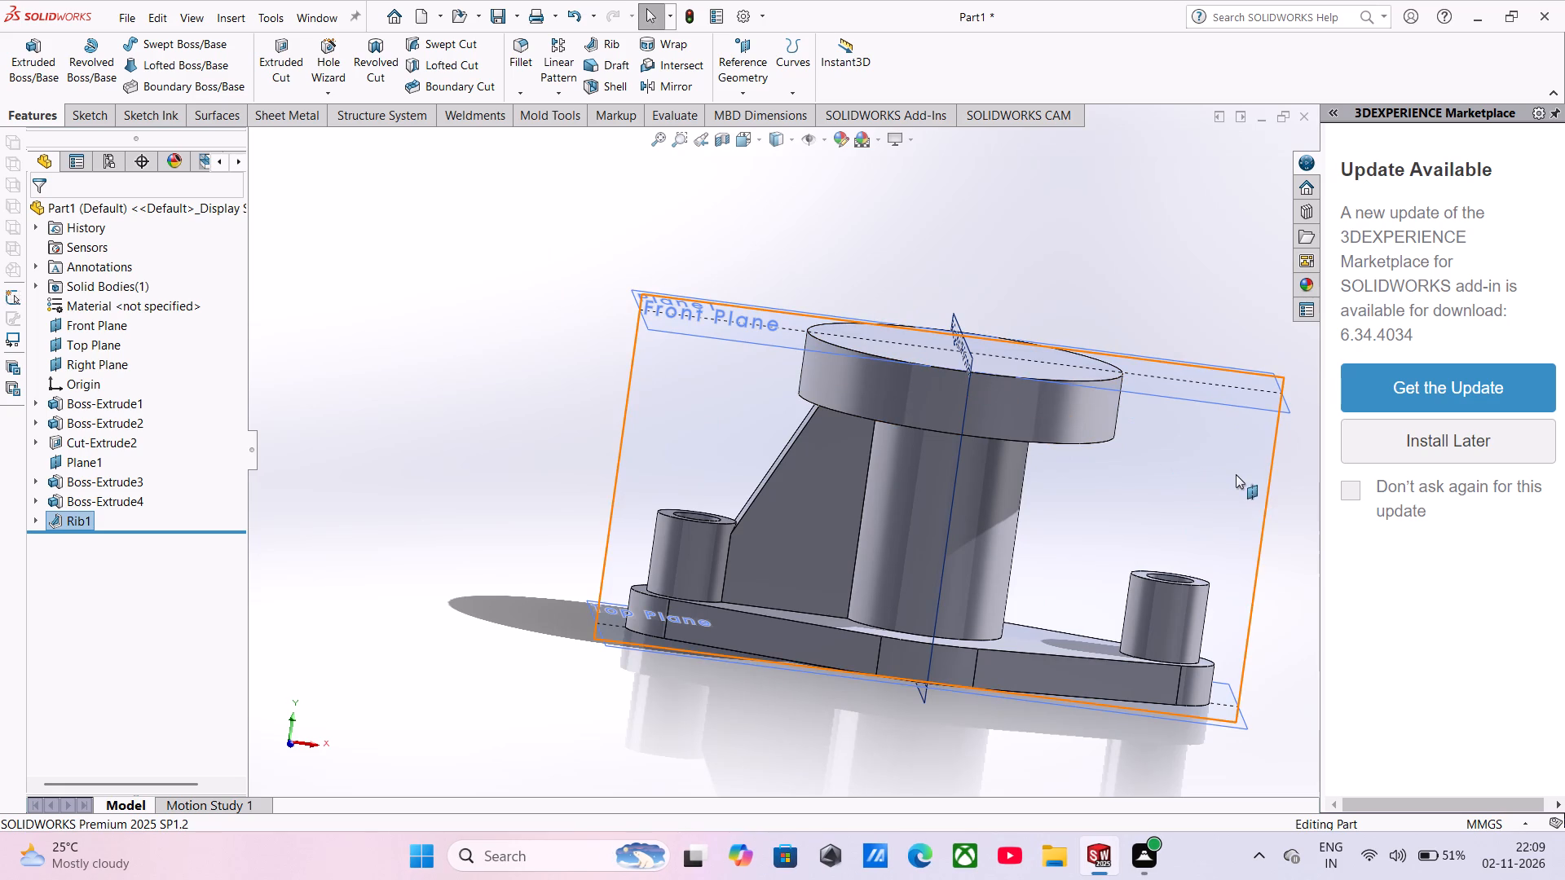
left_click(1236, 474)
left_click(1318, 420)
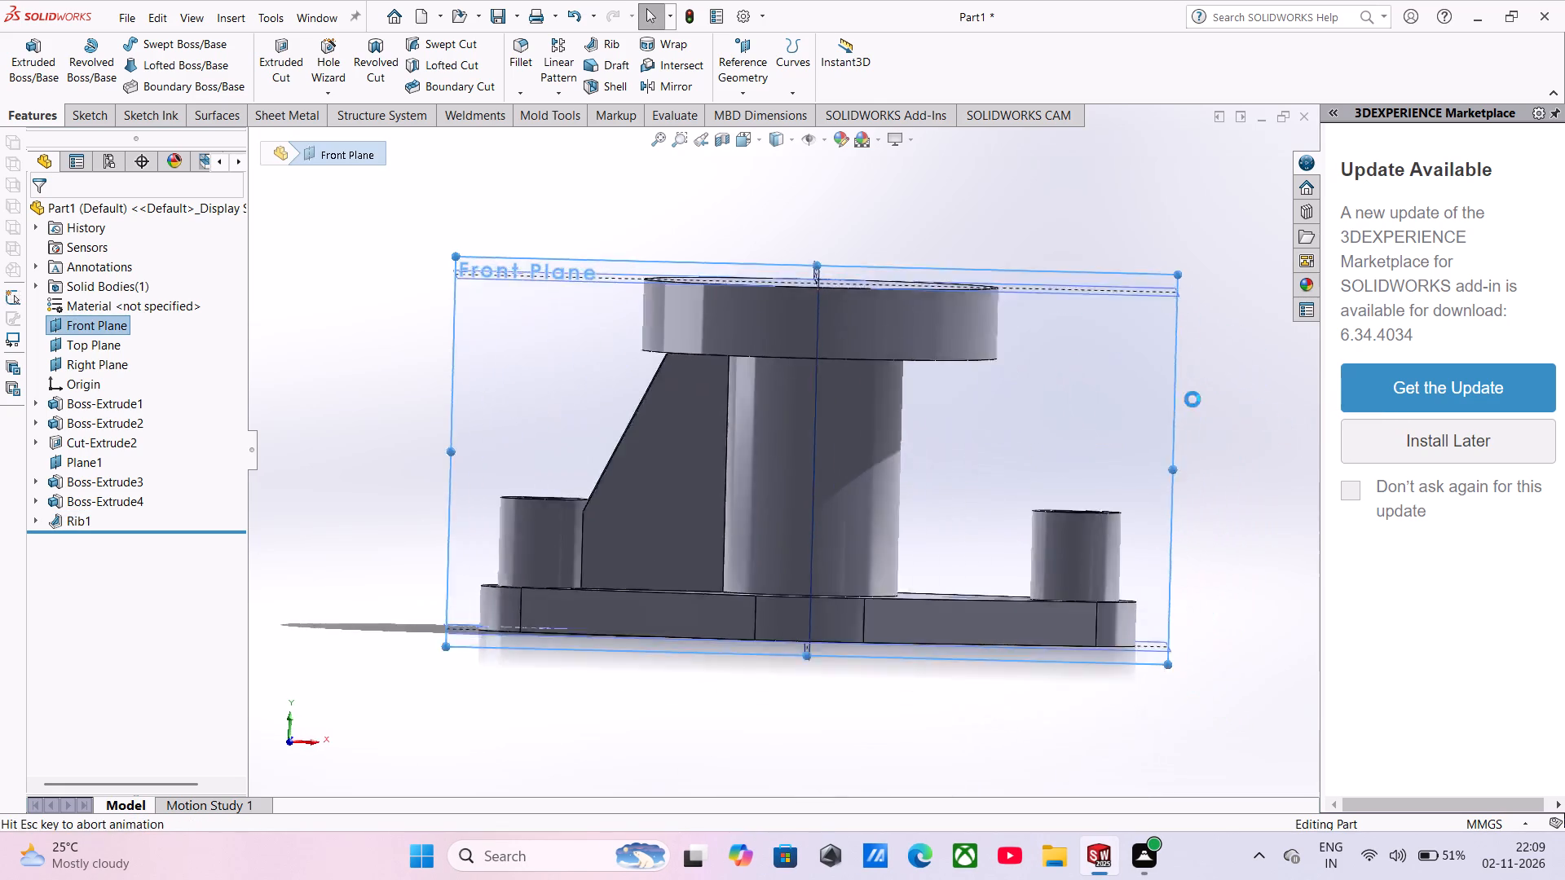
left_click(956, 222)
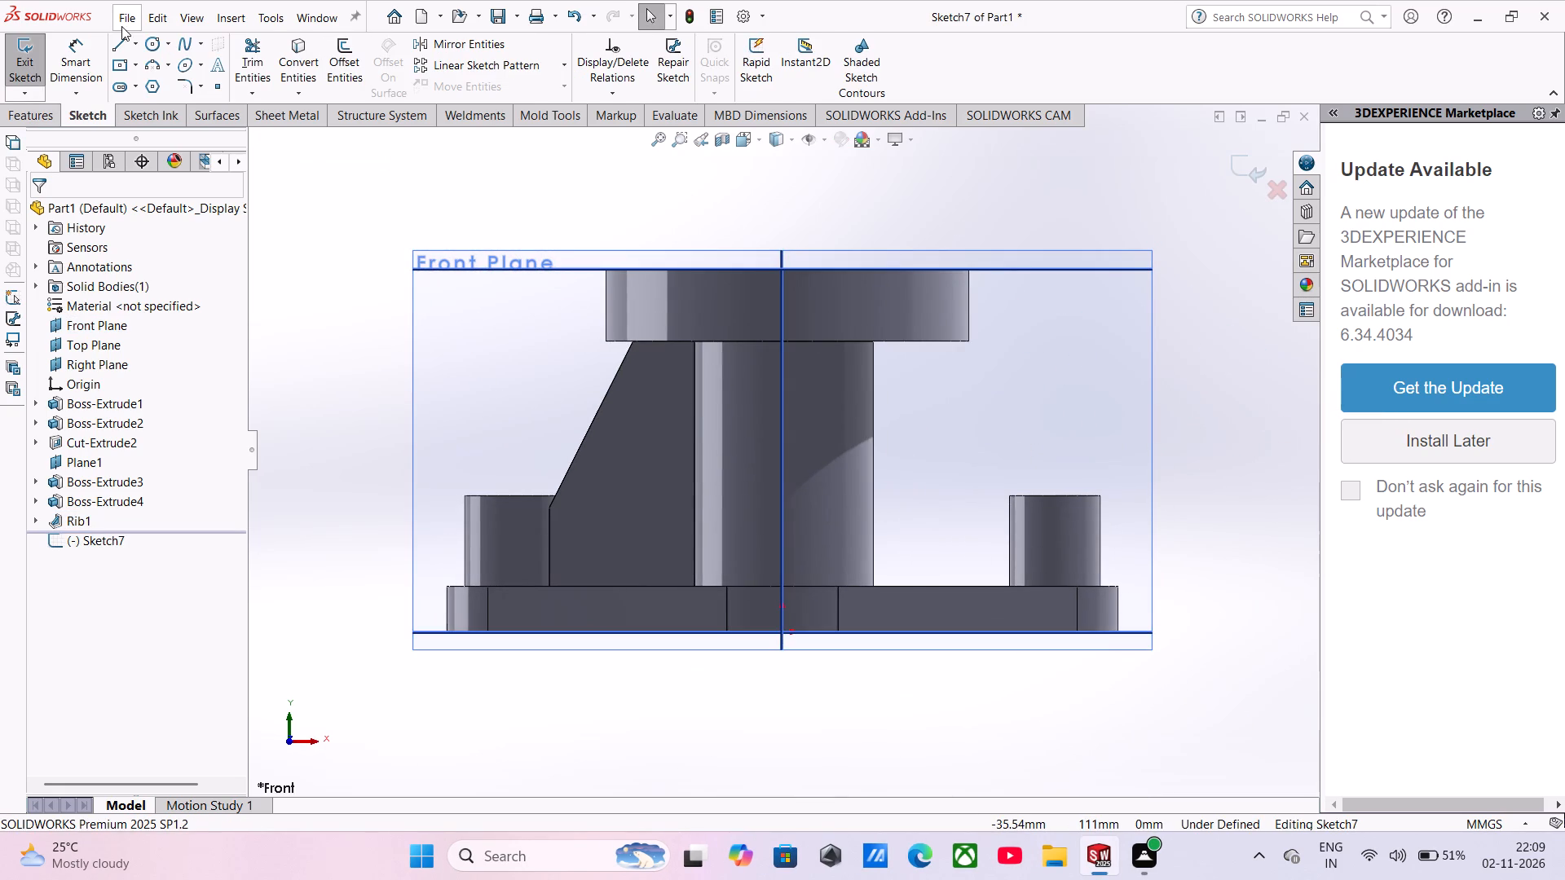
left_click(122, 37)
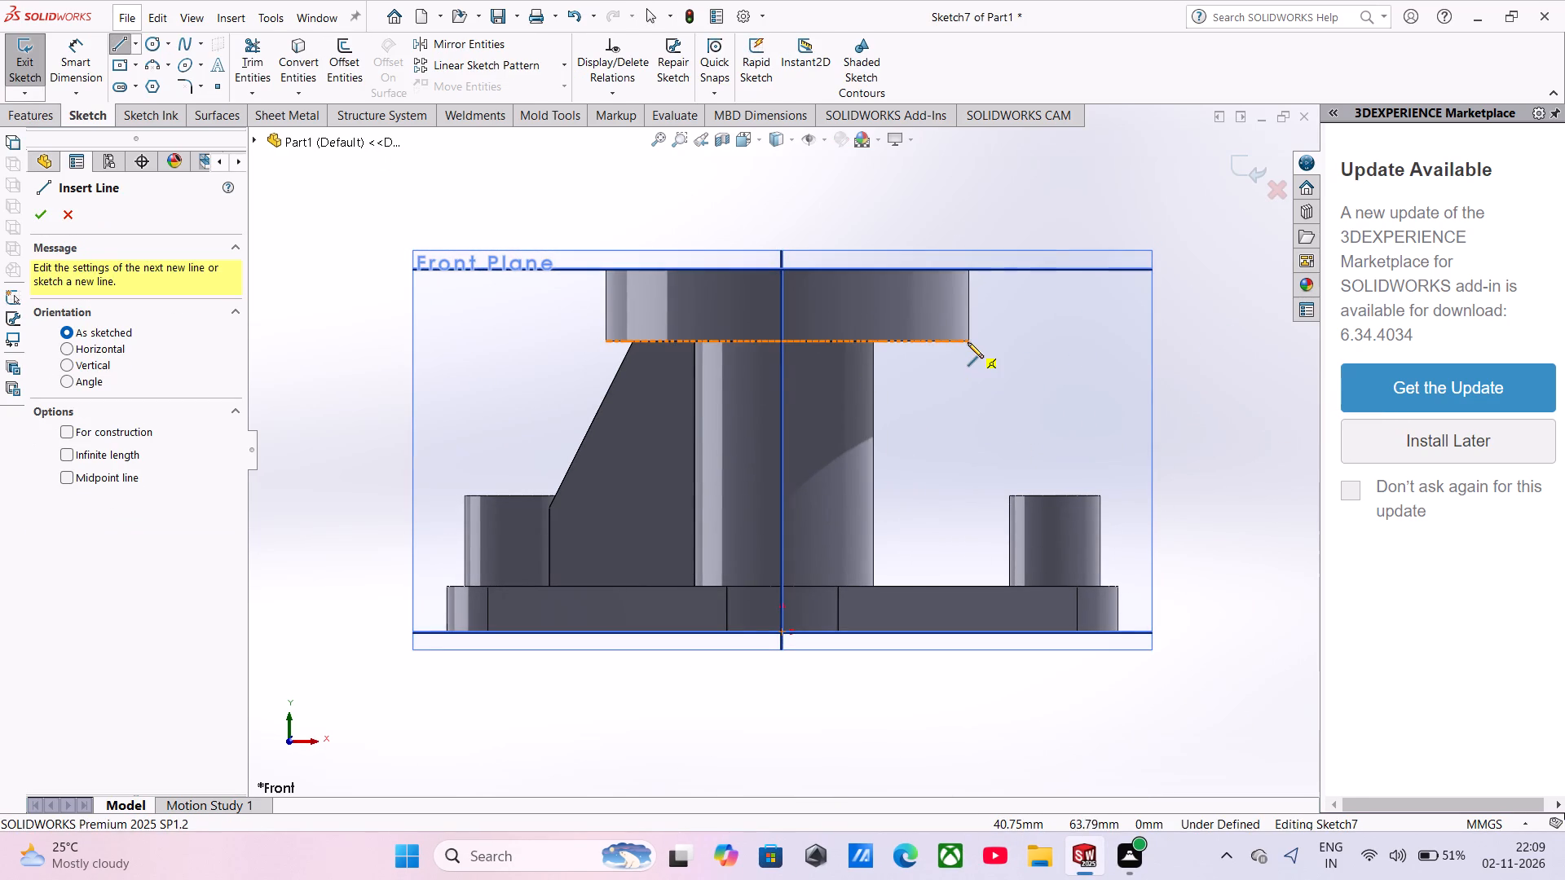
left_click(968, 341)
left_click(934, 341)
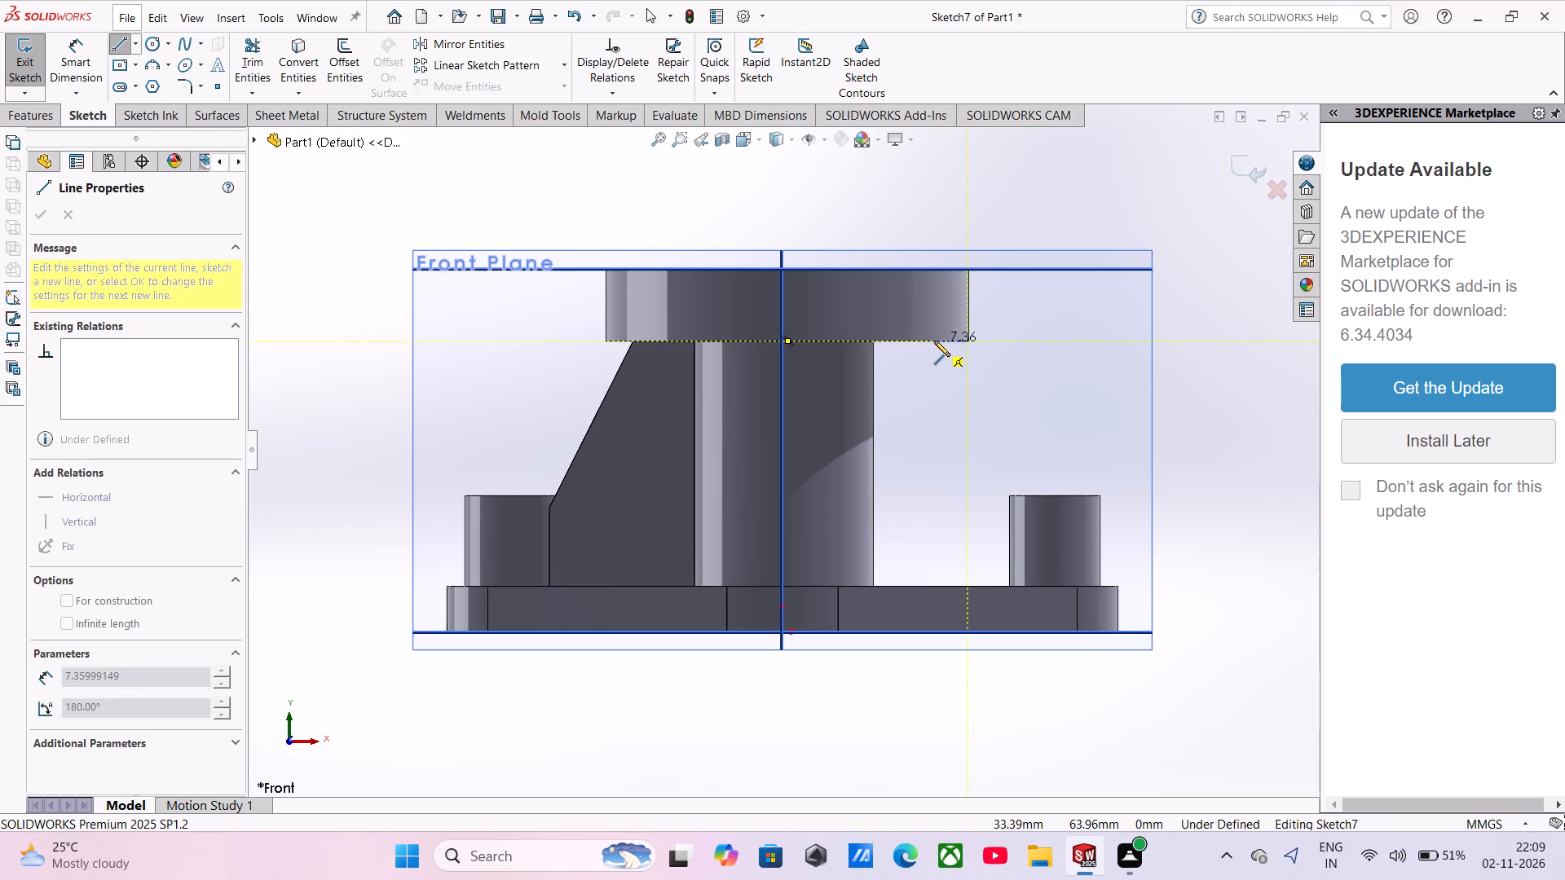
key("Escape")
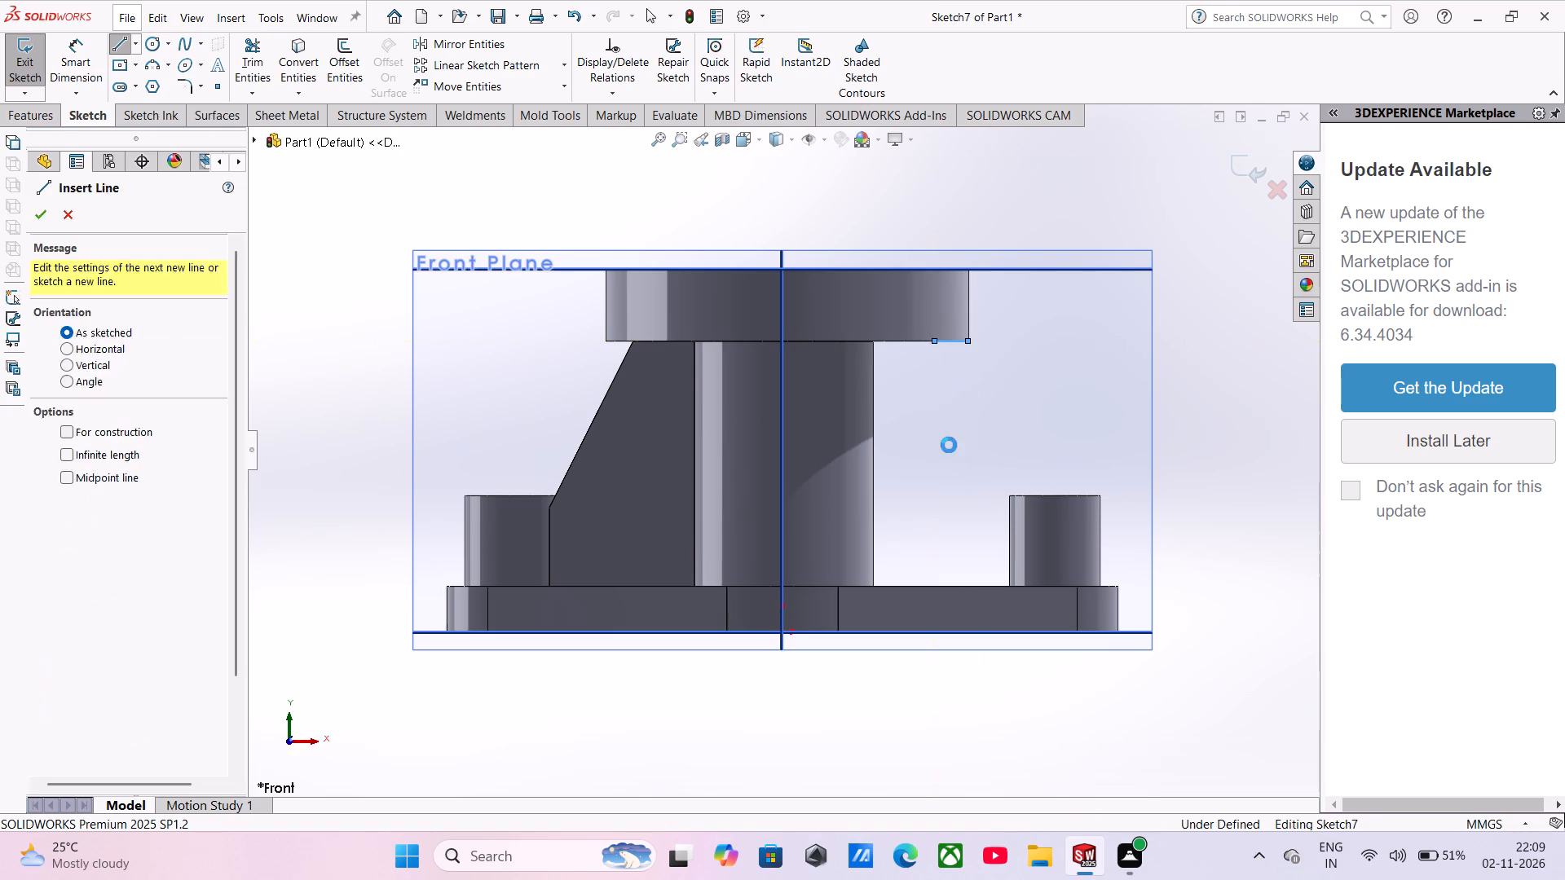
Set the length of the short horizontal line under the disc to 6 mm.
left_click(948, 337)
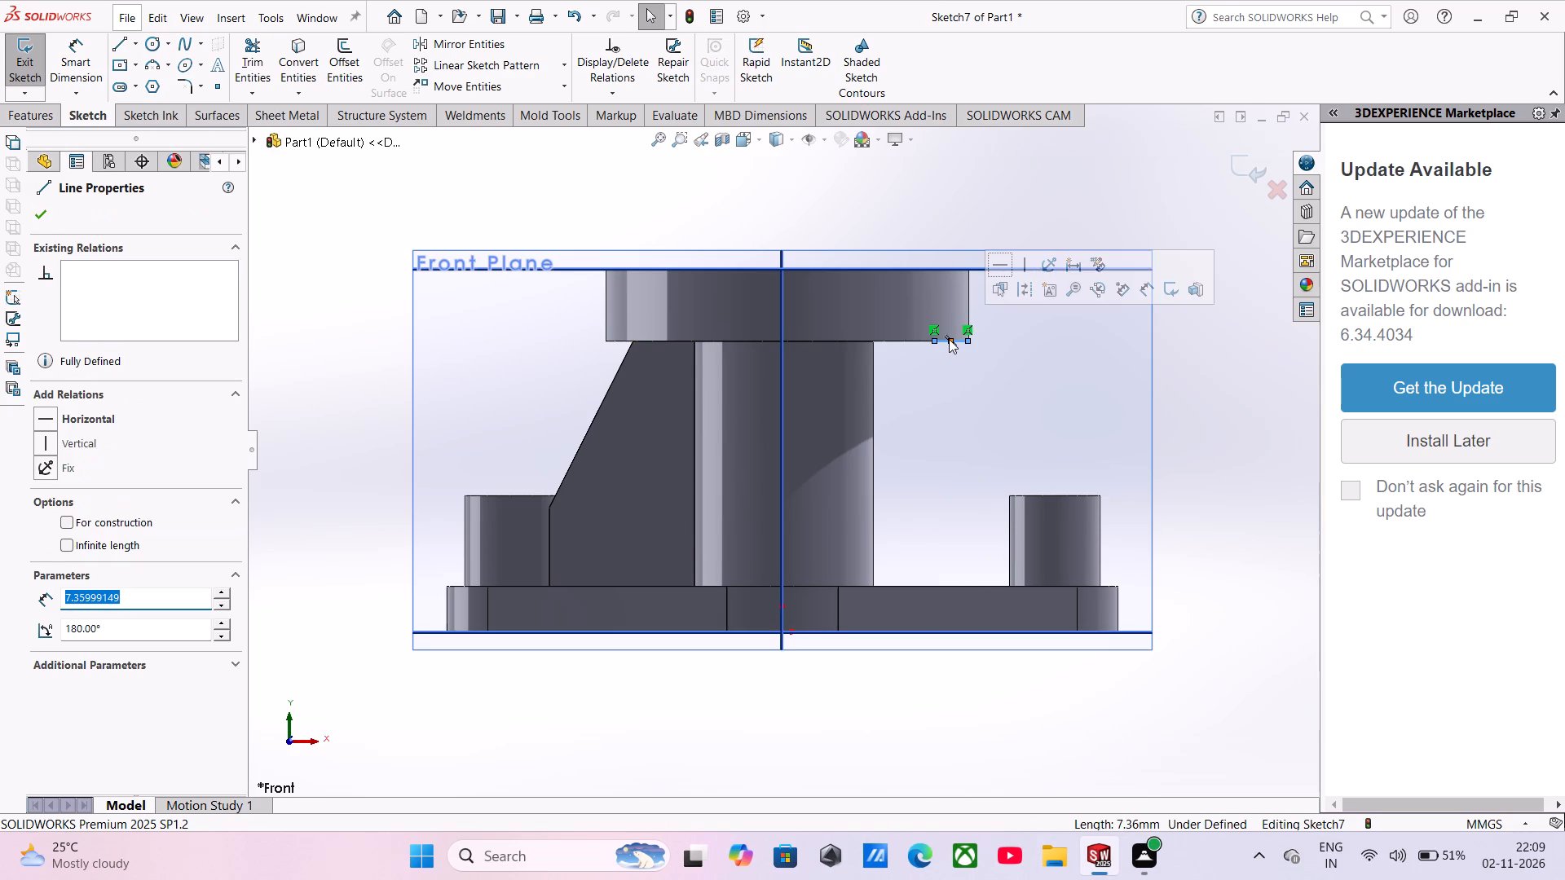
key("6")
key("Return")
Dimension the gap between the short line's outer endpoint and the disc's lower right corner as 0 mm.
scroll(956, 346, "down", 4)
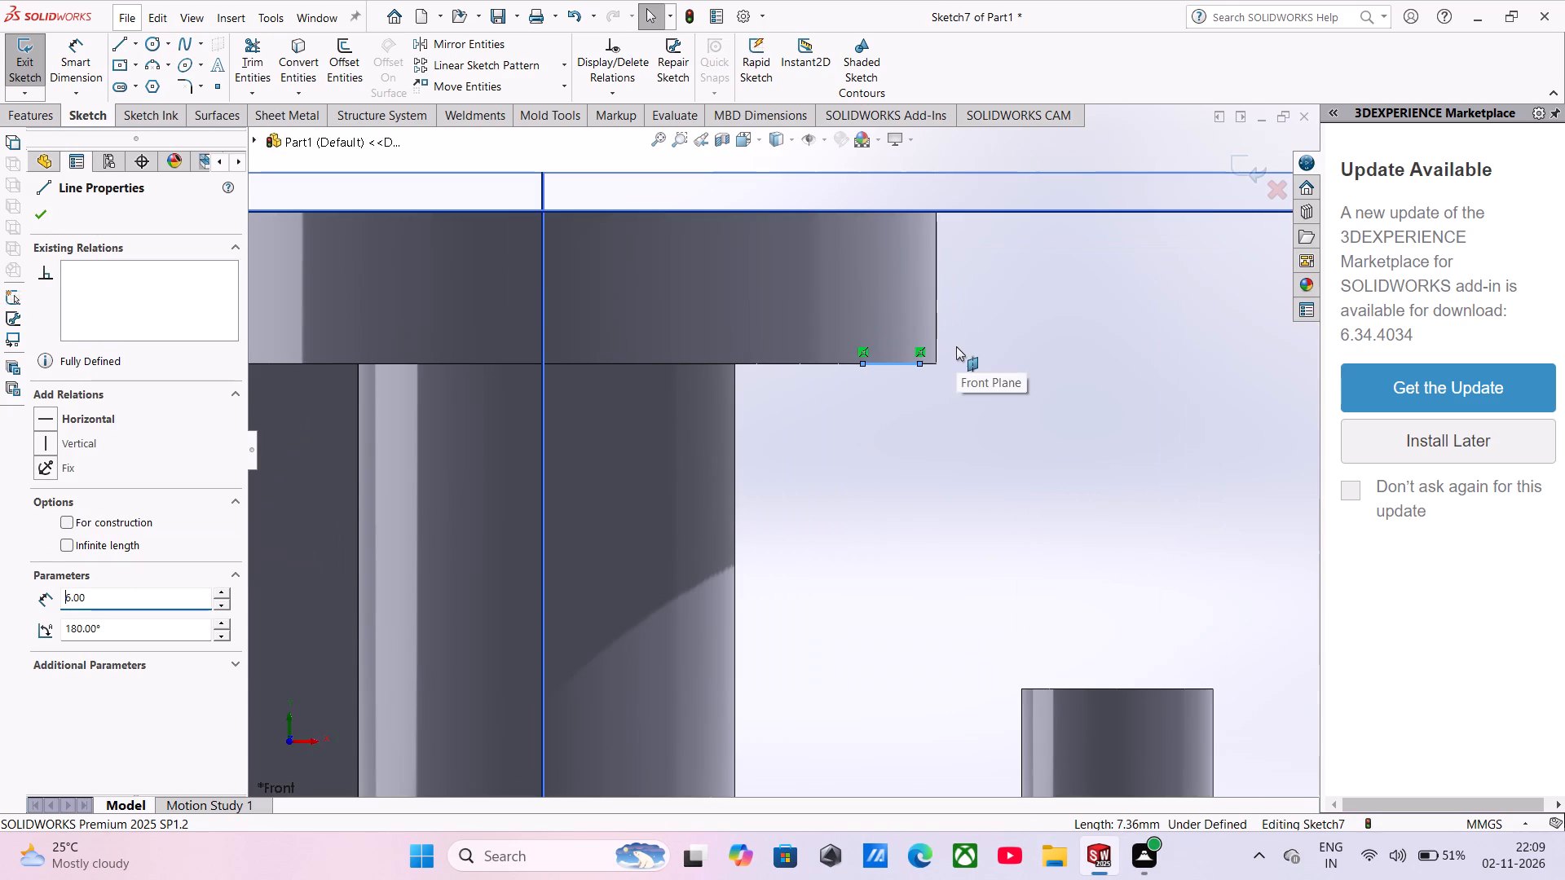
scroll(938, 355, "down", 4)
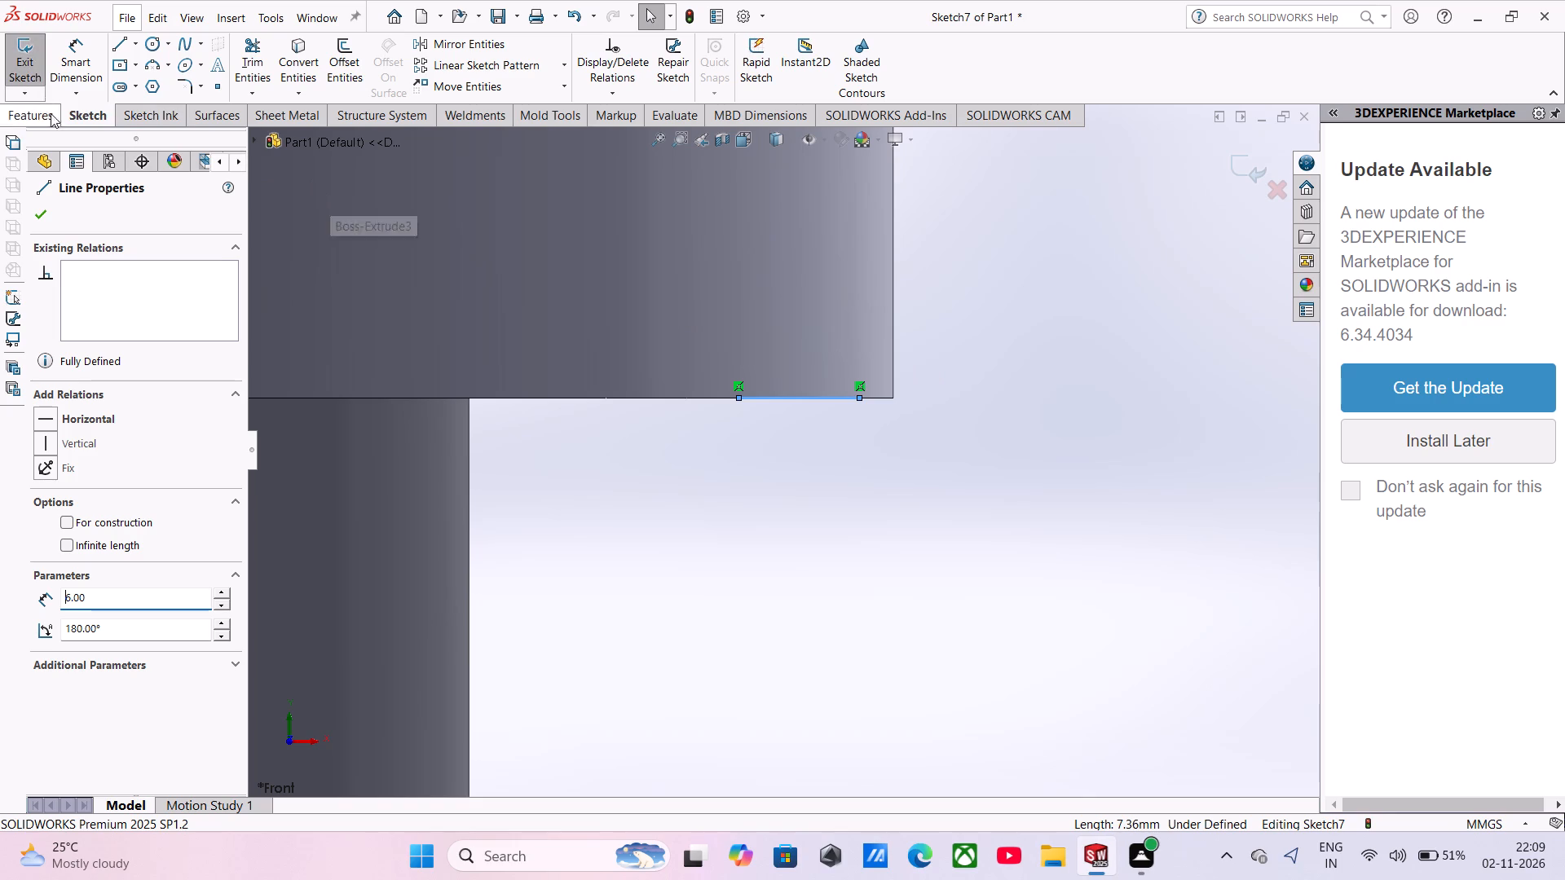
left_click(73, 78)
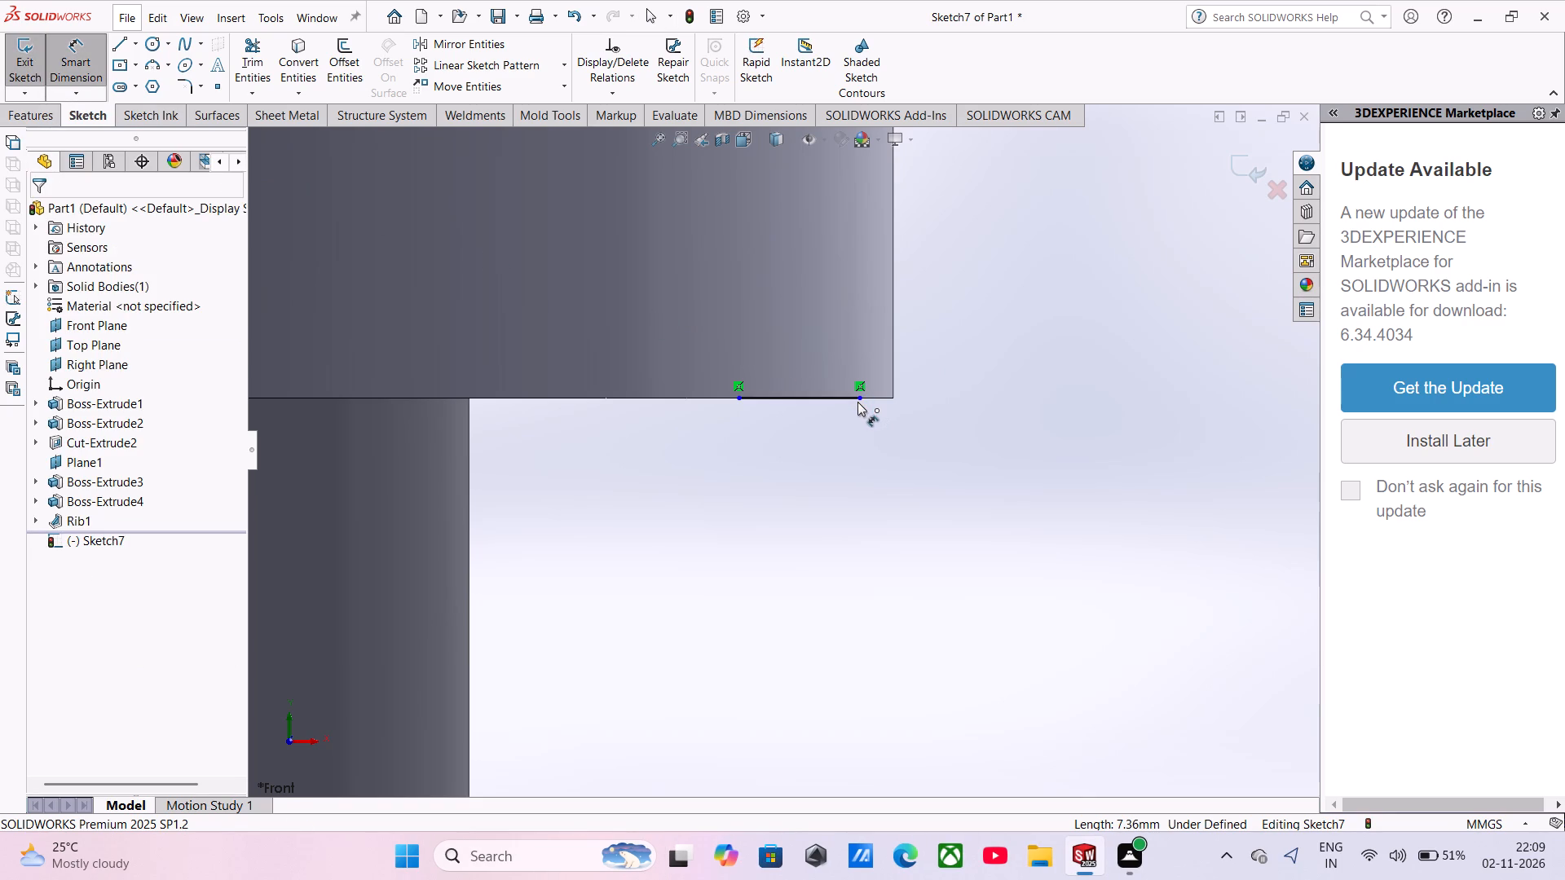
left_click(857, 402)
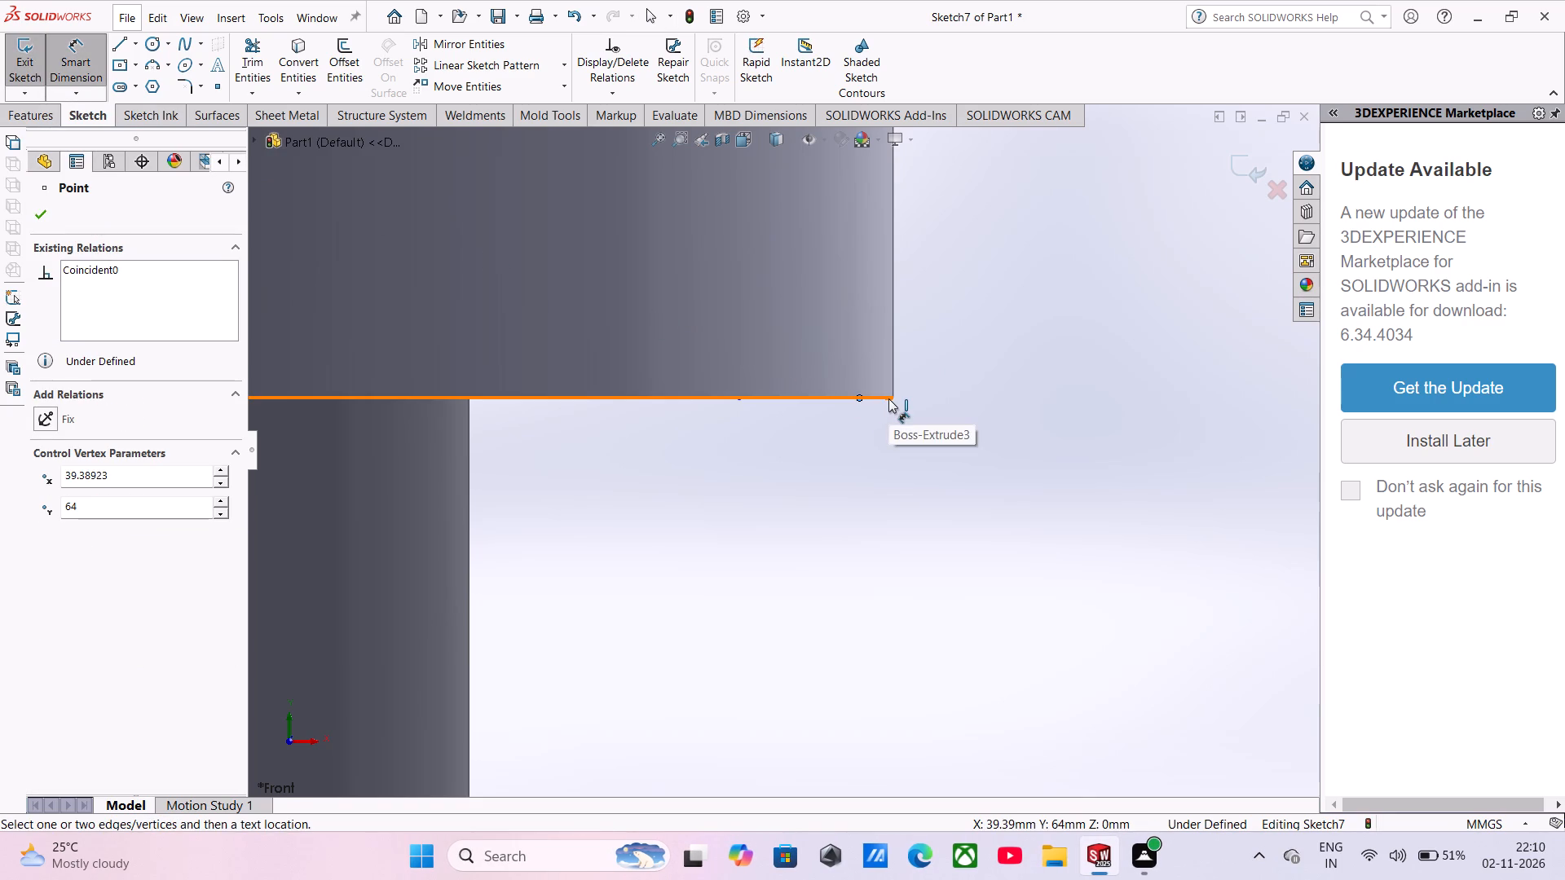
left_click(893, 399)
left_click(945, 471)
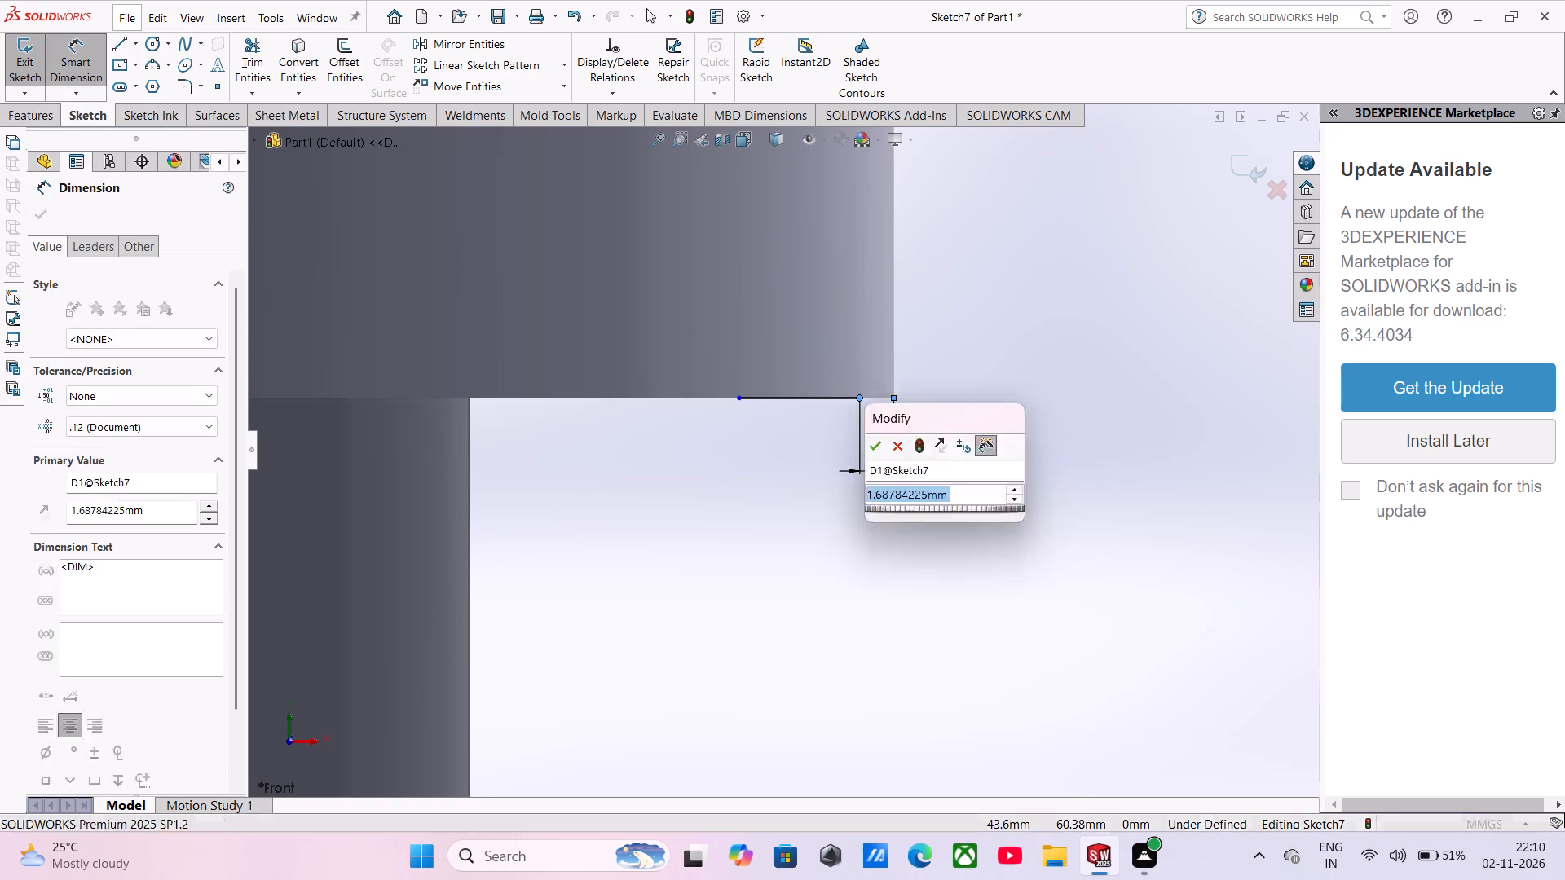
key("0")
key("Return")
scroll(860, 459, "up", 1)
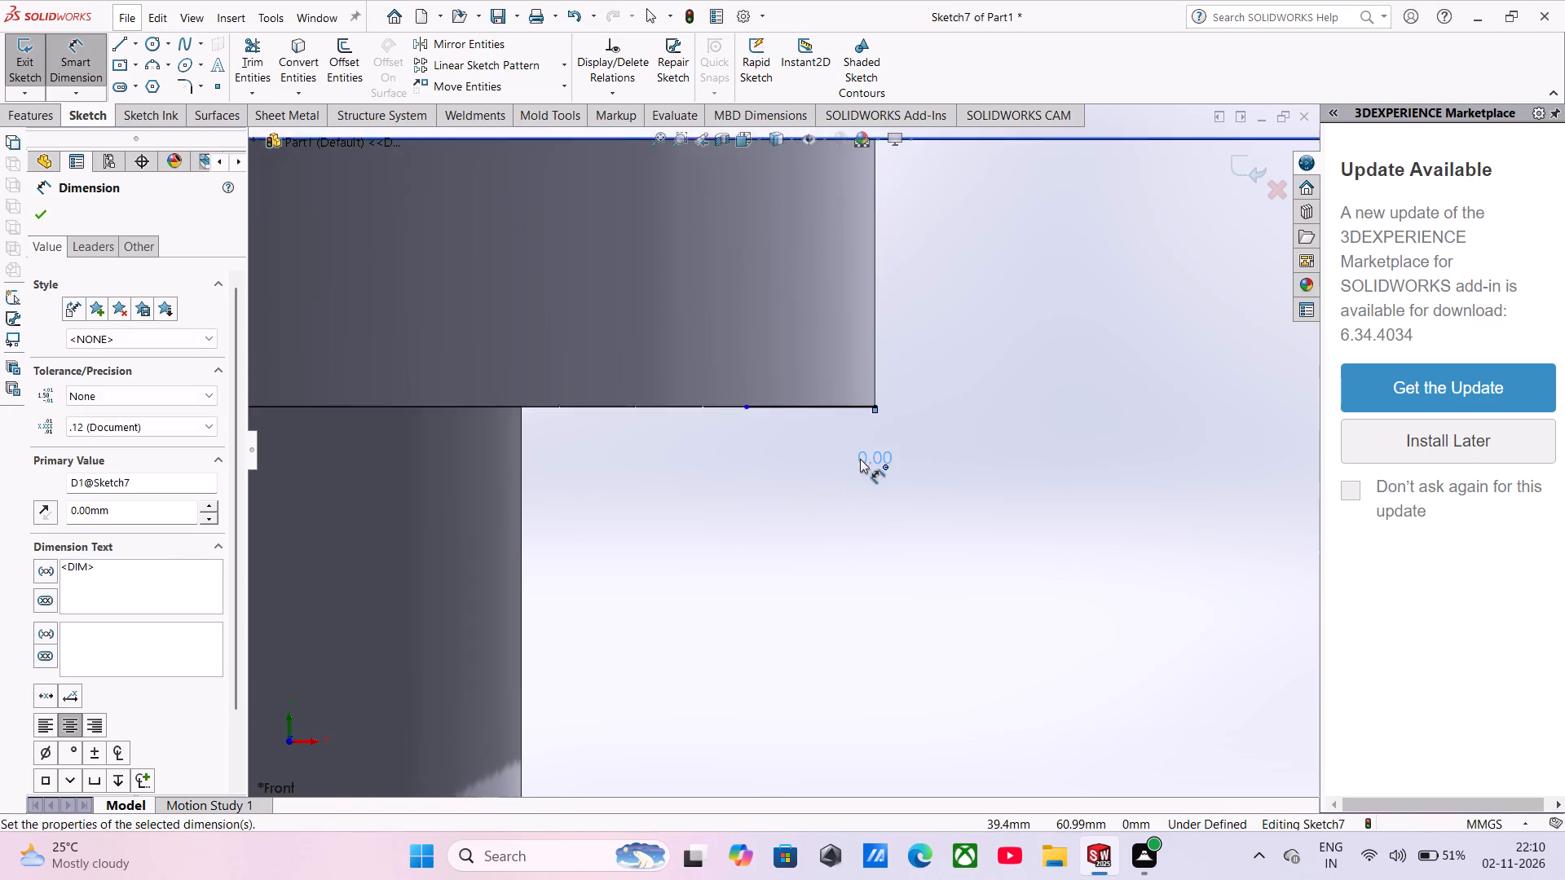
scroll(860, 459, "up", 1)
left_click(861, 453)
left_click(861, 452)
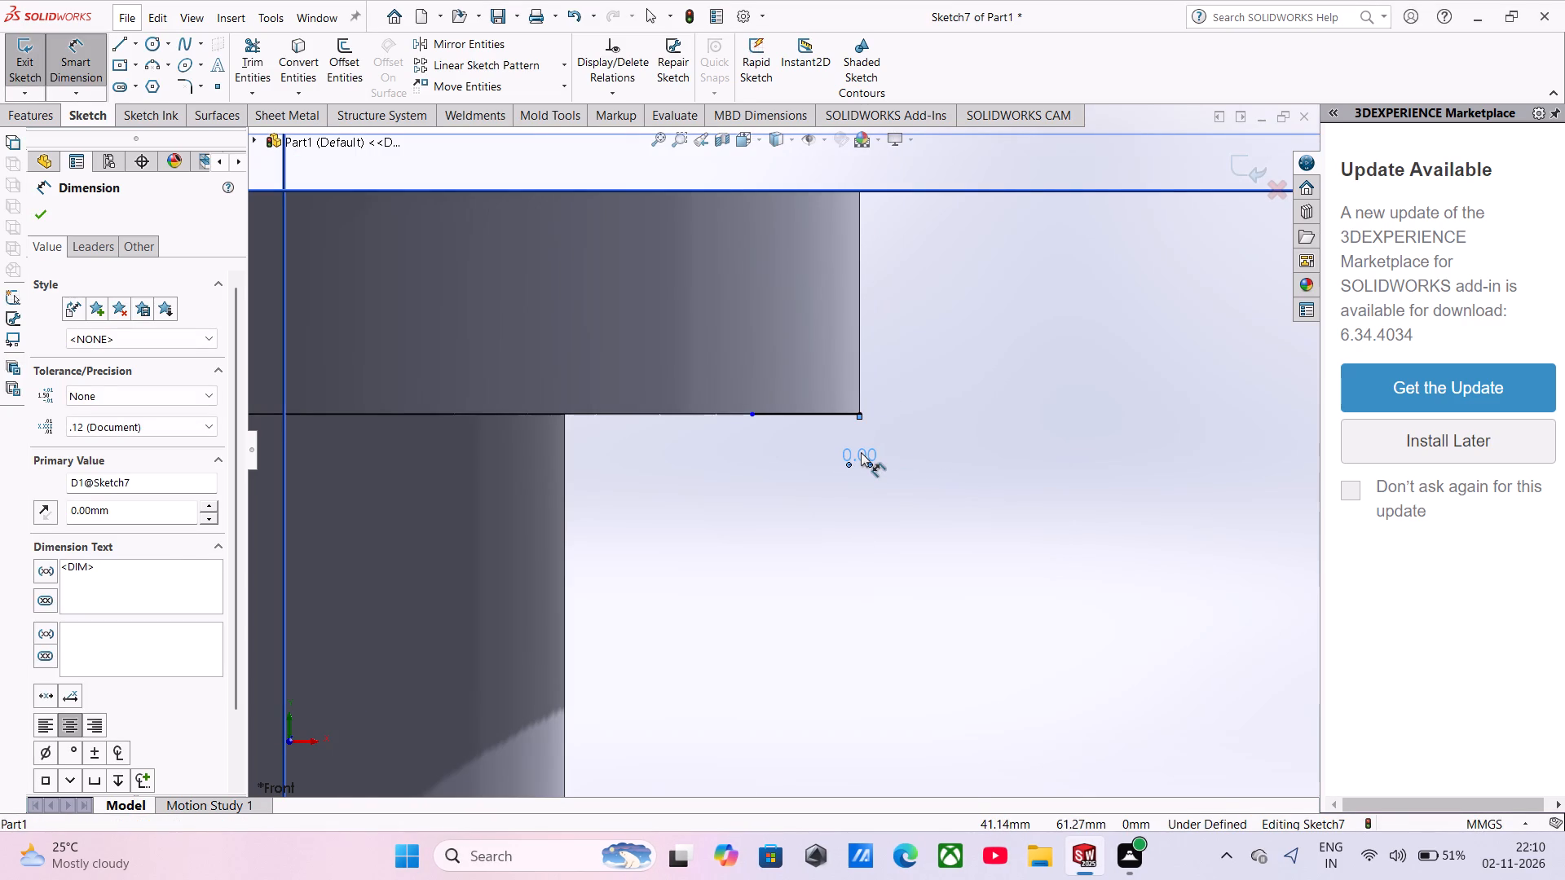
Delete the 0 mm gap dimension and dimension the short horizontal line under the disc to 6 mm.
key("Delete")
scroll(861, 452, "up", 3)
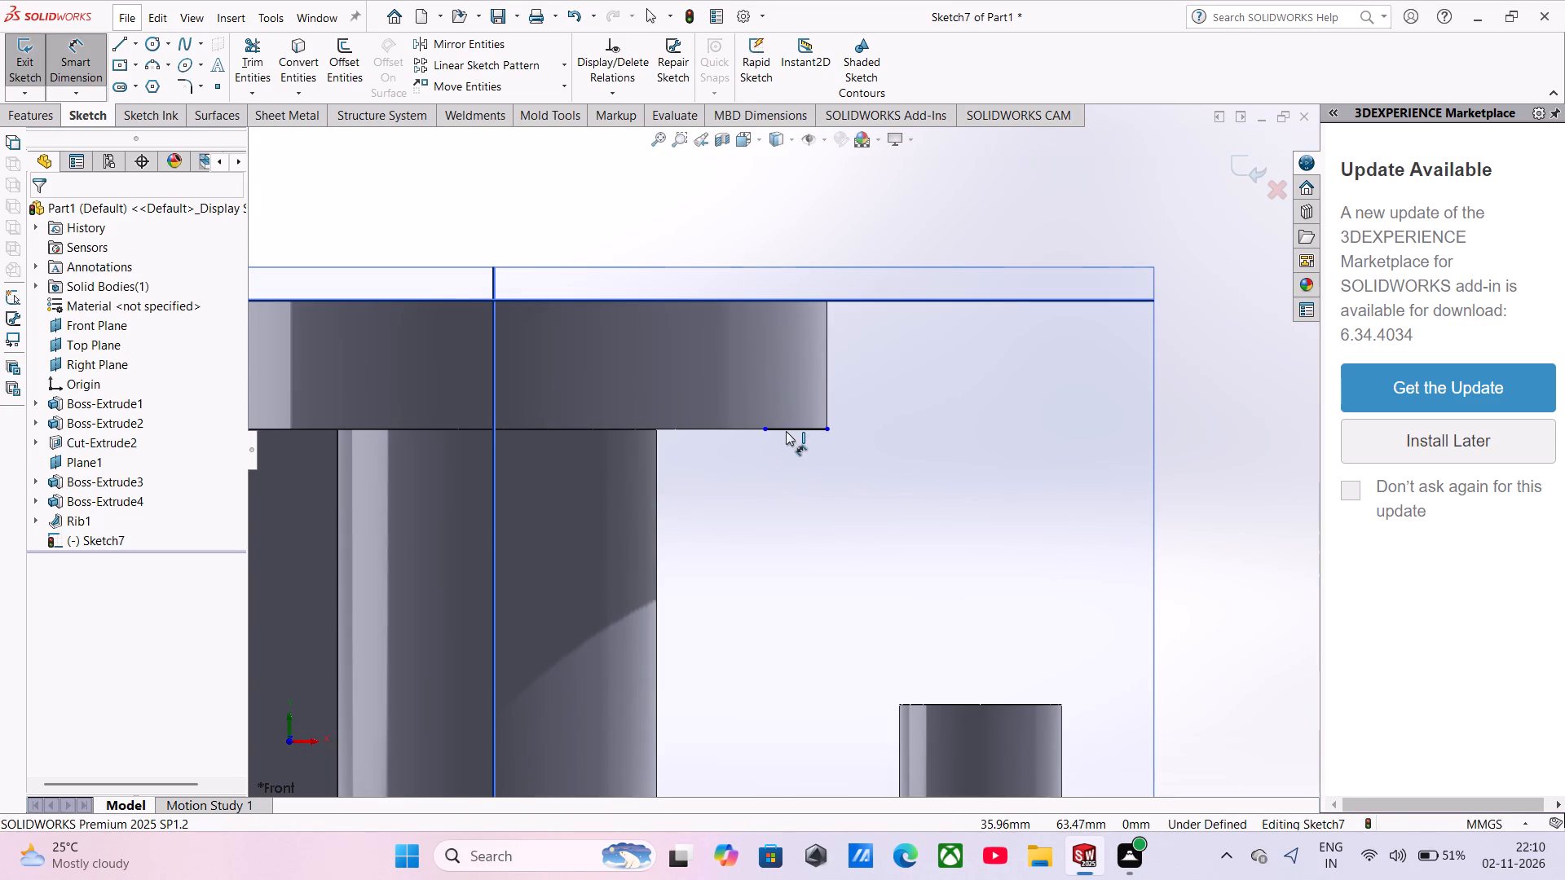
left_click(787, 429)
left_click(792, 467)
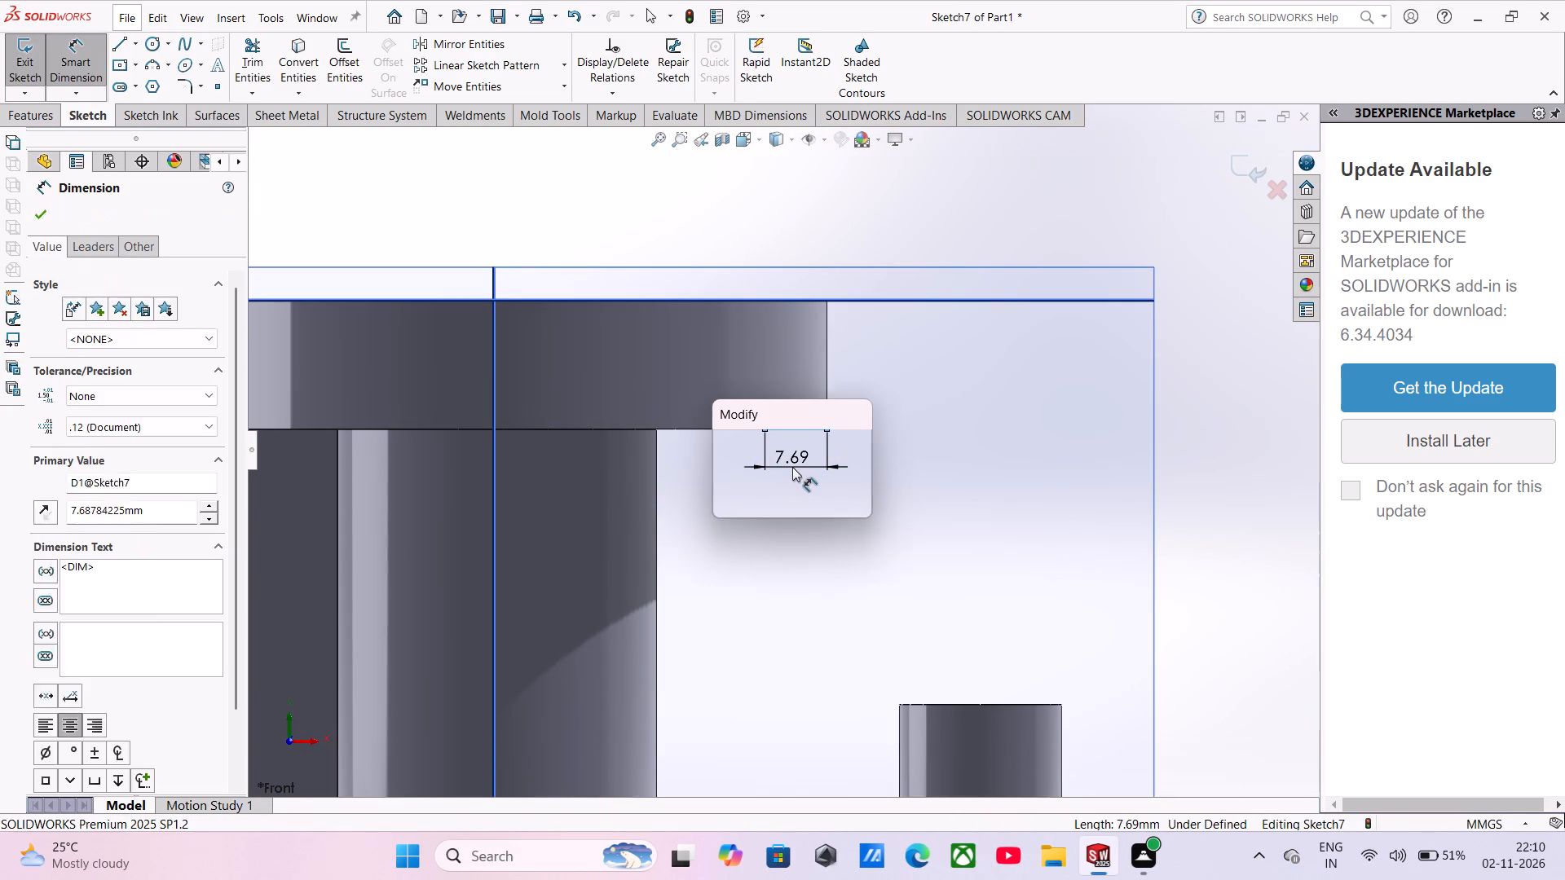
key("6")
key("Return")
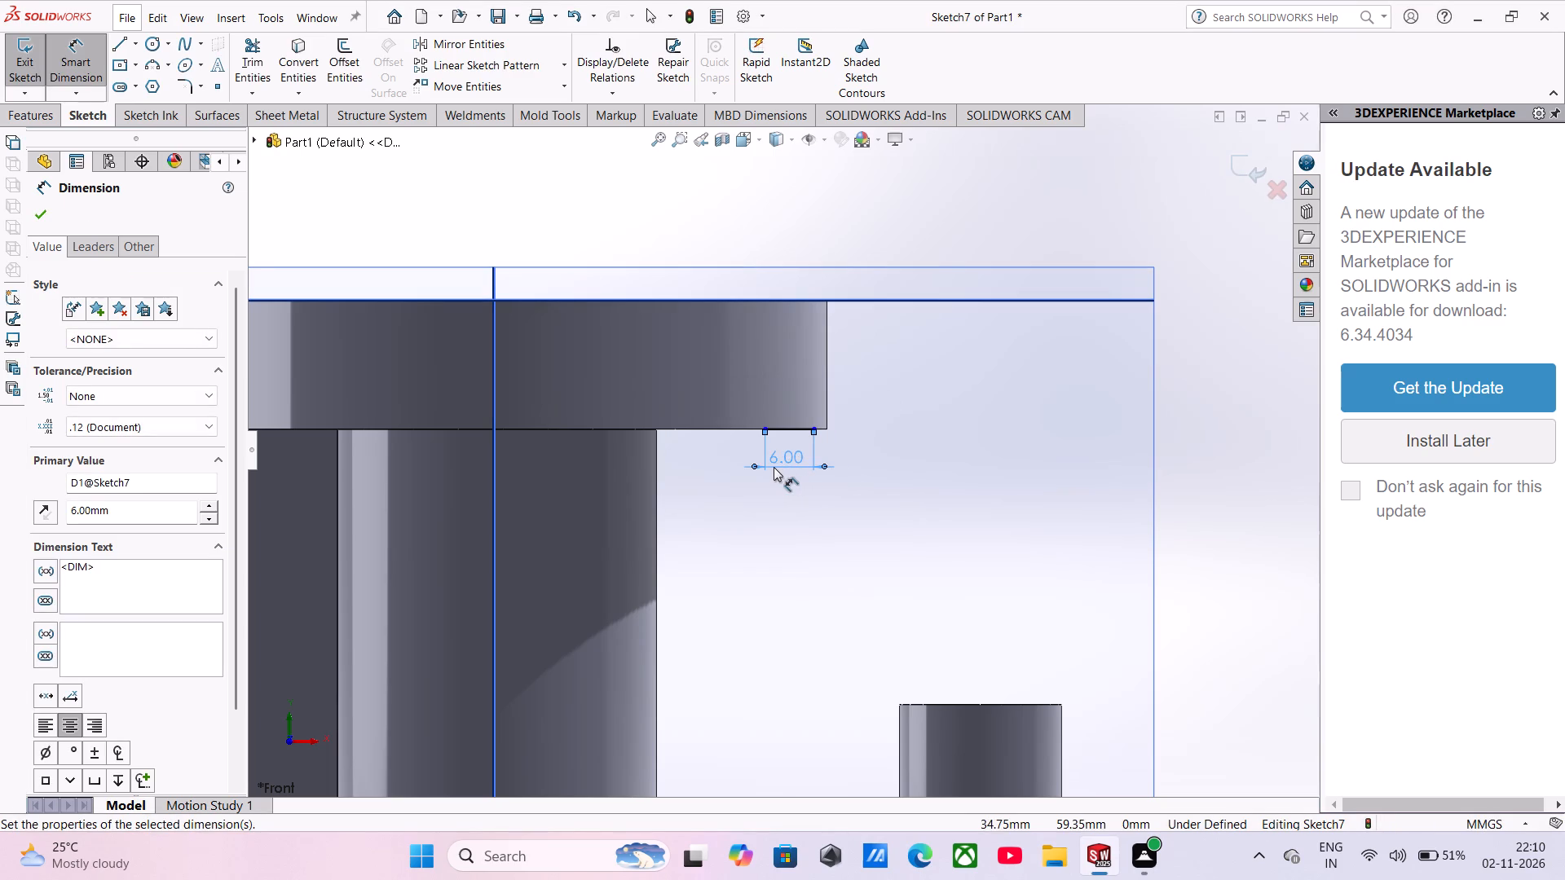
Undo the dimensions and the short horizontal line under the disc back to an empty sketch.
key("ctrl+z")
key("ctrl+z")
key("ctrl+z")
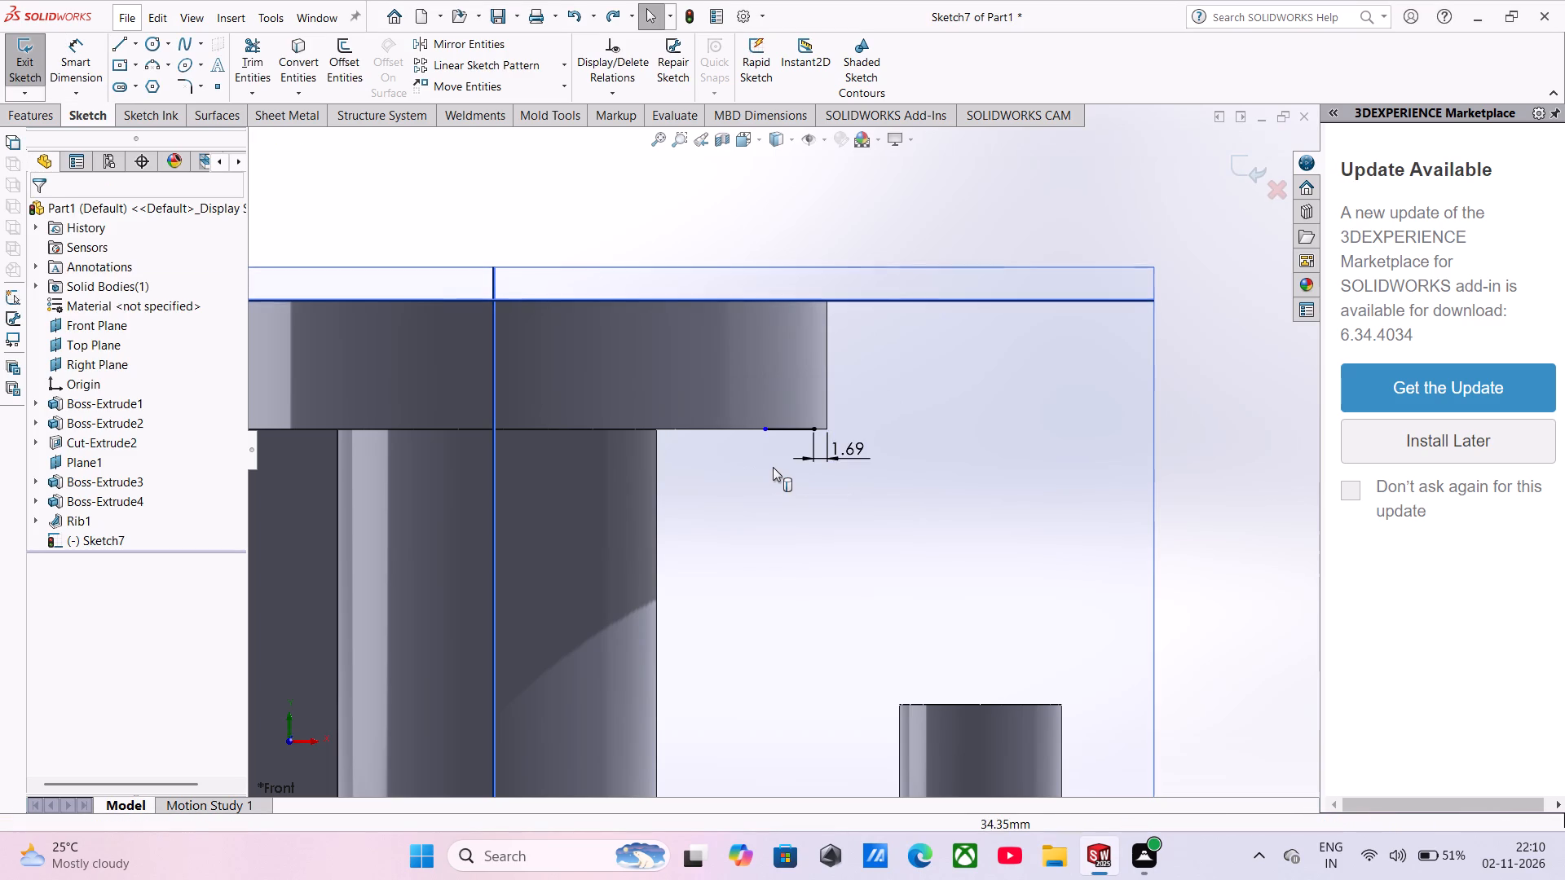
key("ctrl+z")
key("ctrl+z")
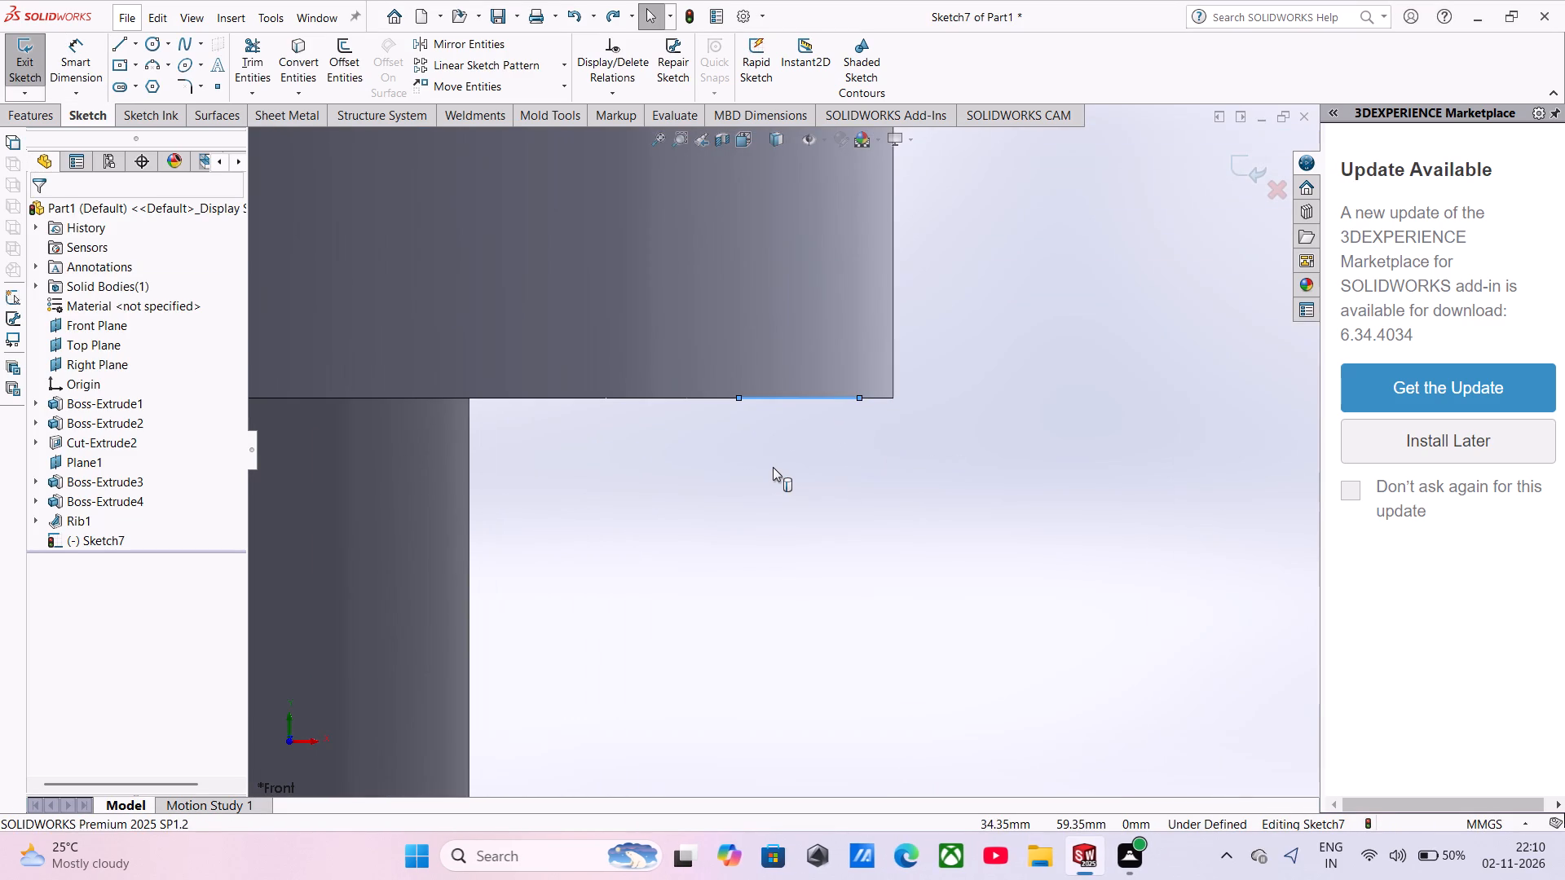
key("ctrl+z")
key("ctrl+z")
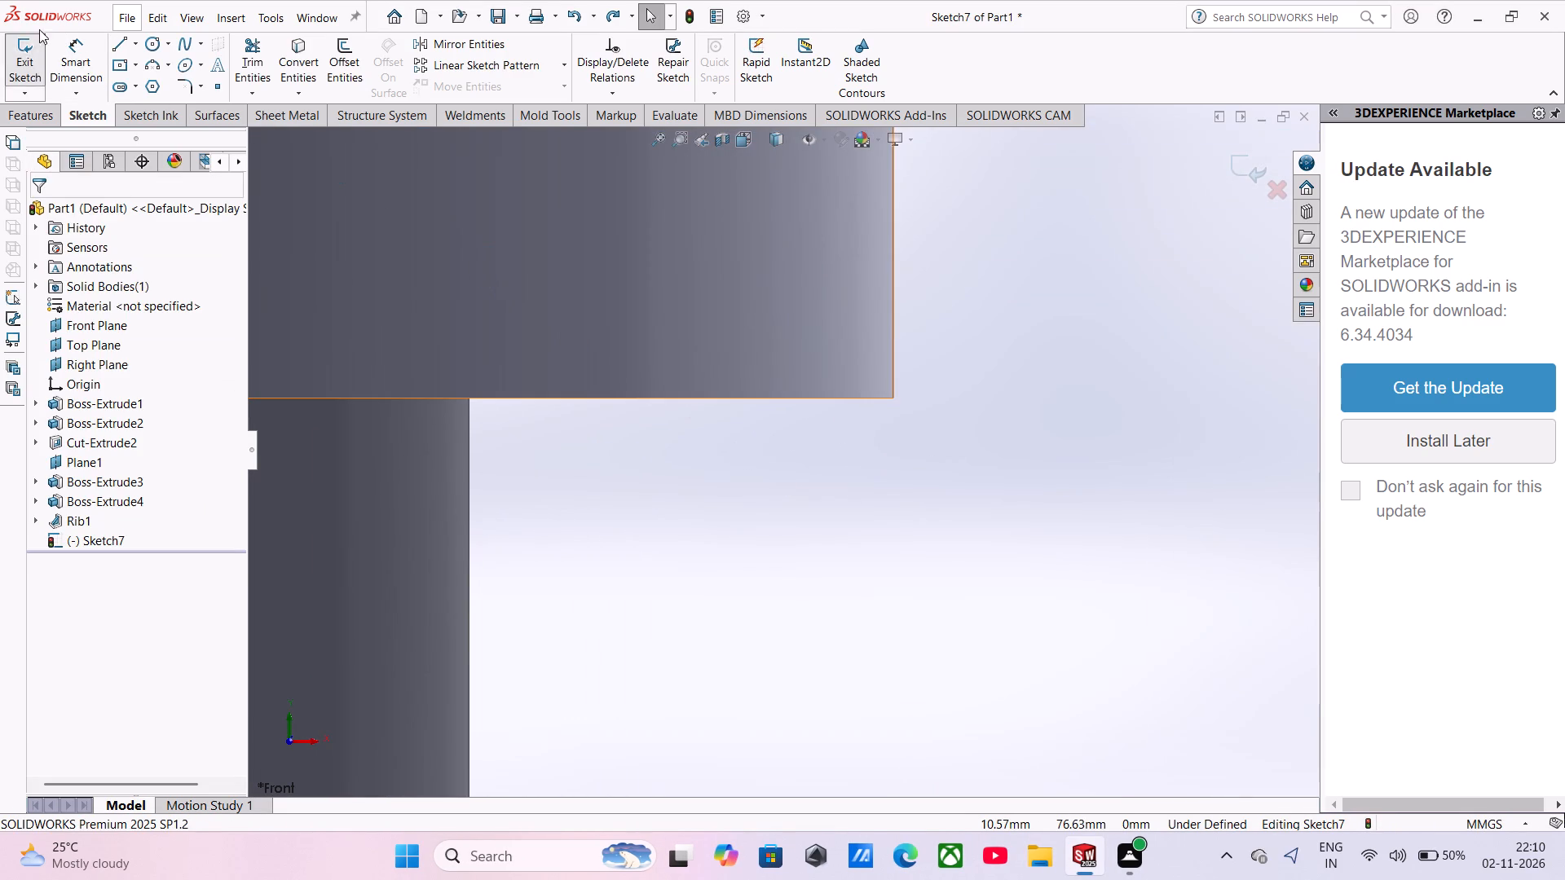
Draw a horizontal line inward along the disc's underside from its lower right corner and set its length to 6 mm.
left_click(123, 42)
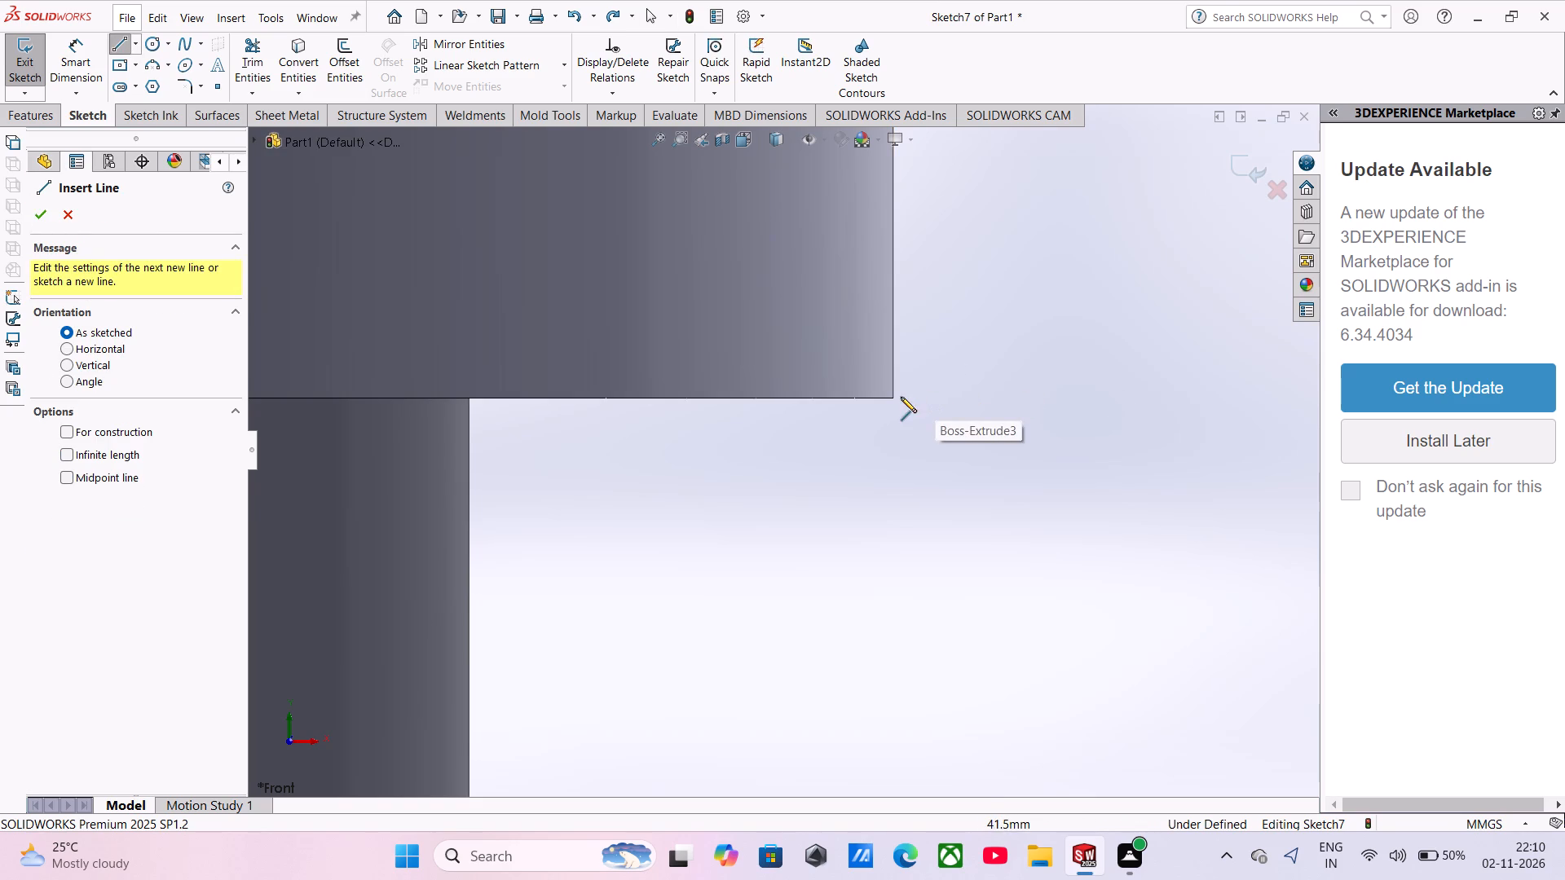
left_click(893, 401)
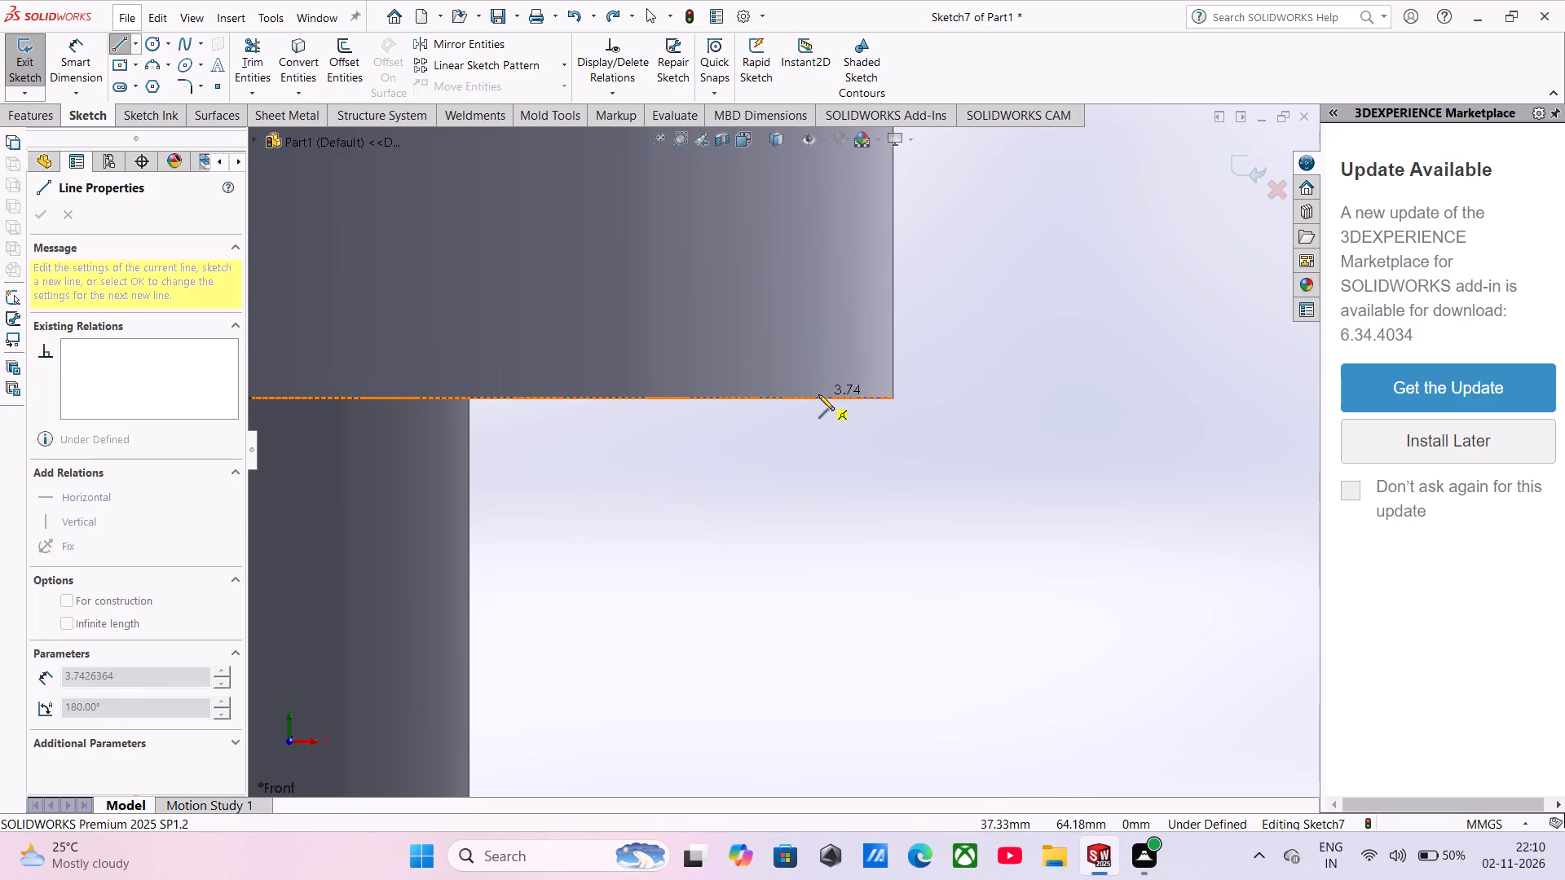
left_click(810, 395)
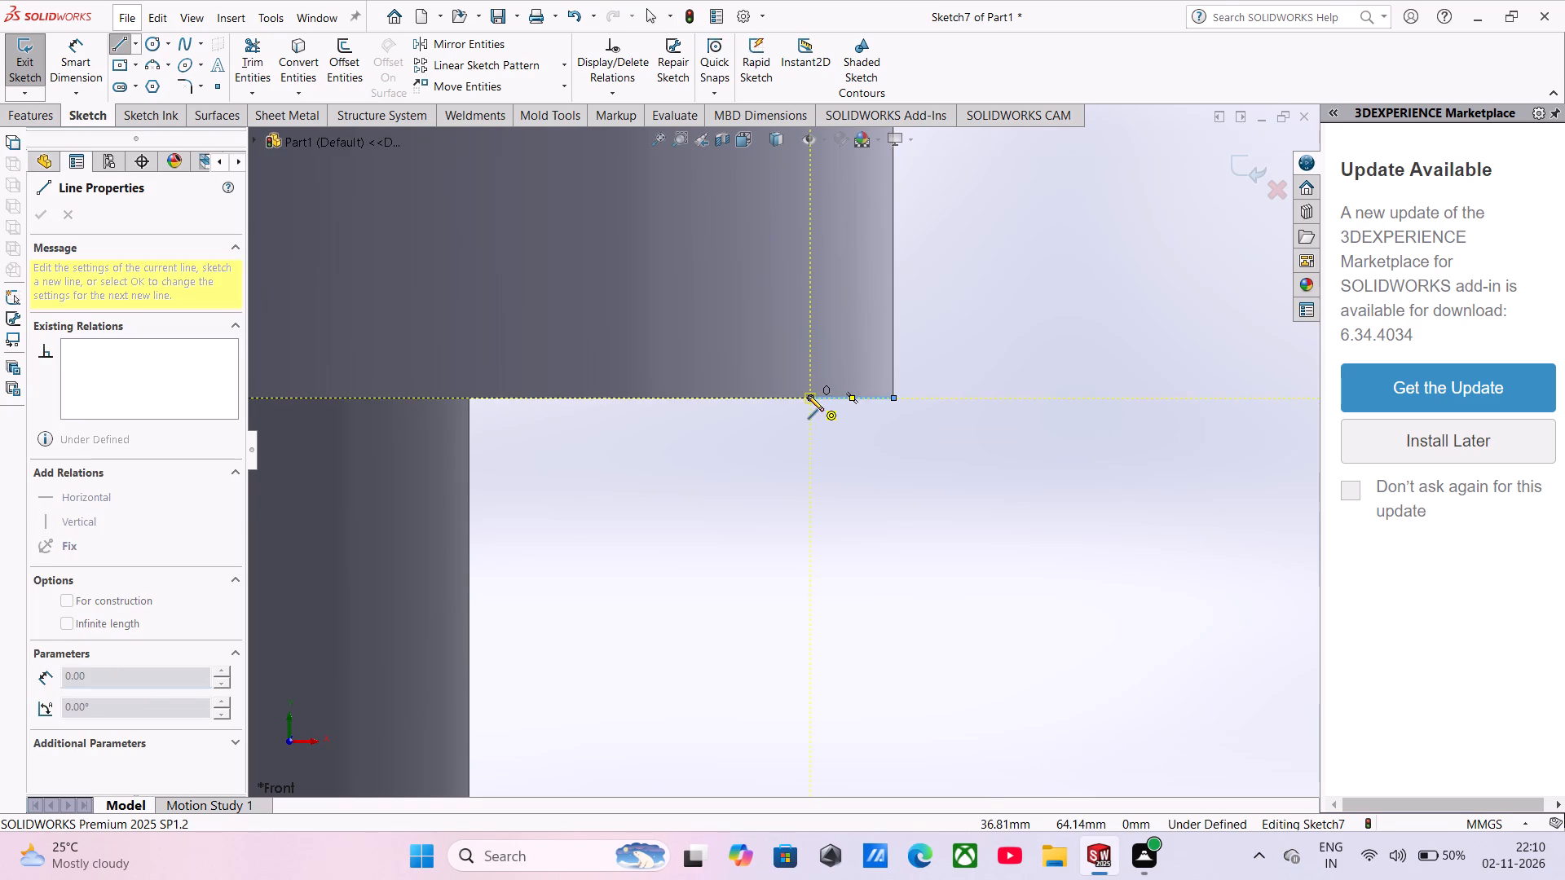
key("Escape")
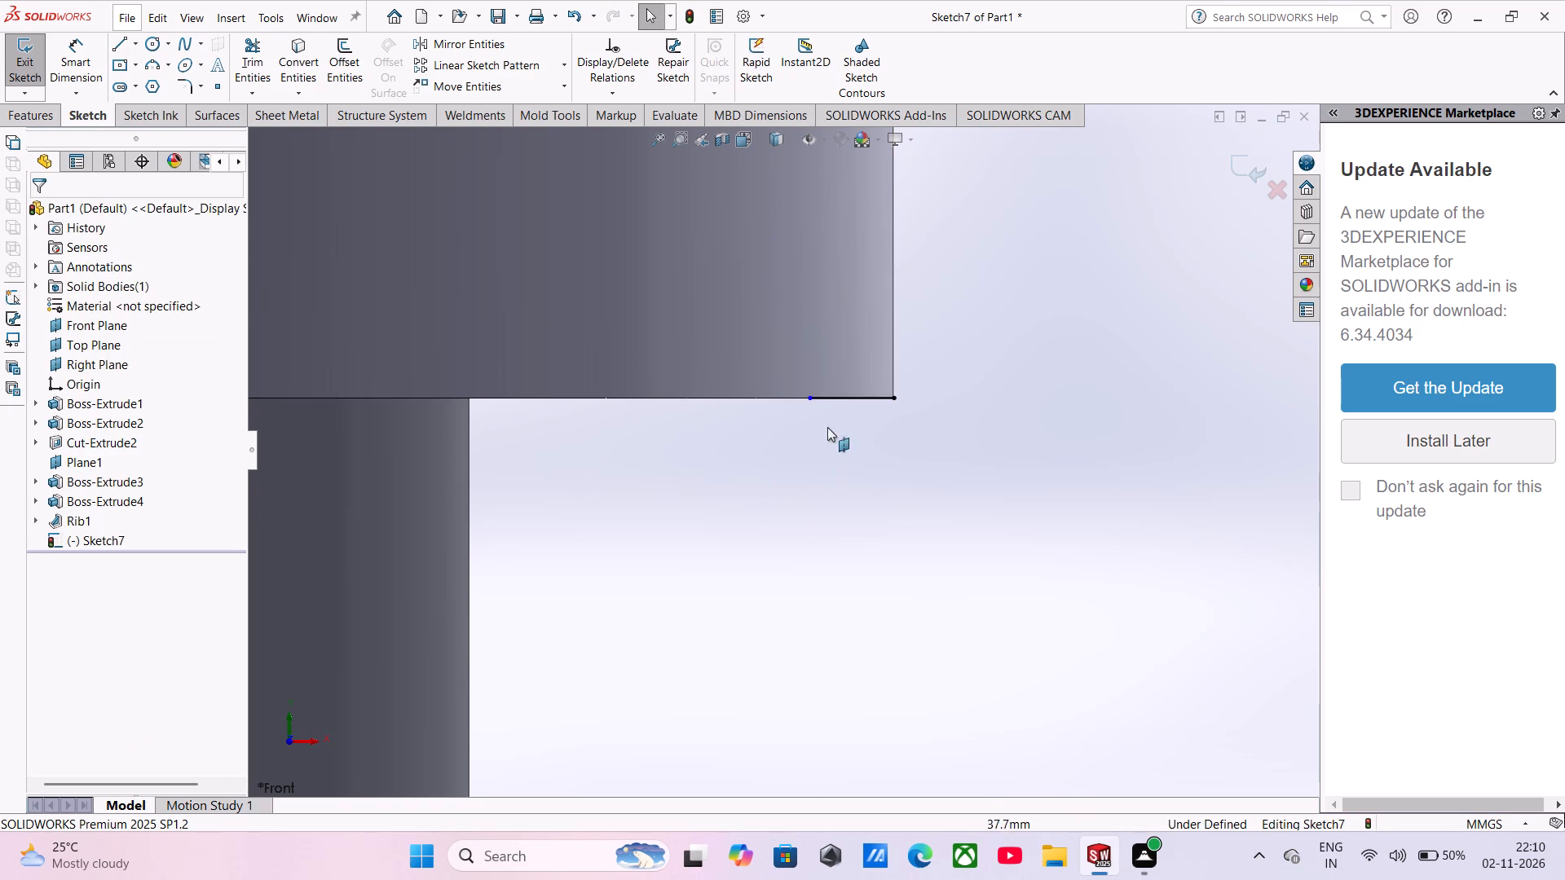
left_click(830, 394)
key("6")
key("Return")
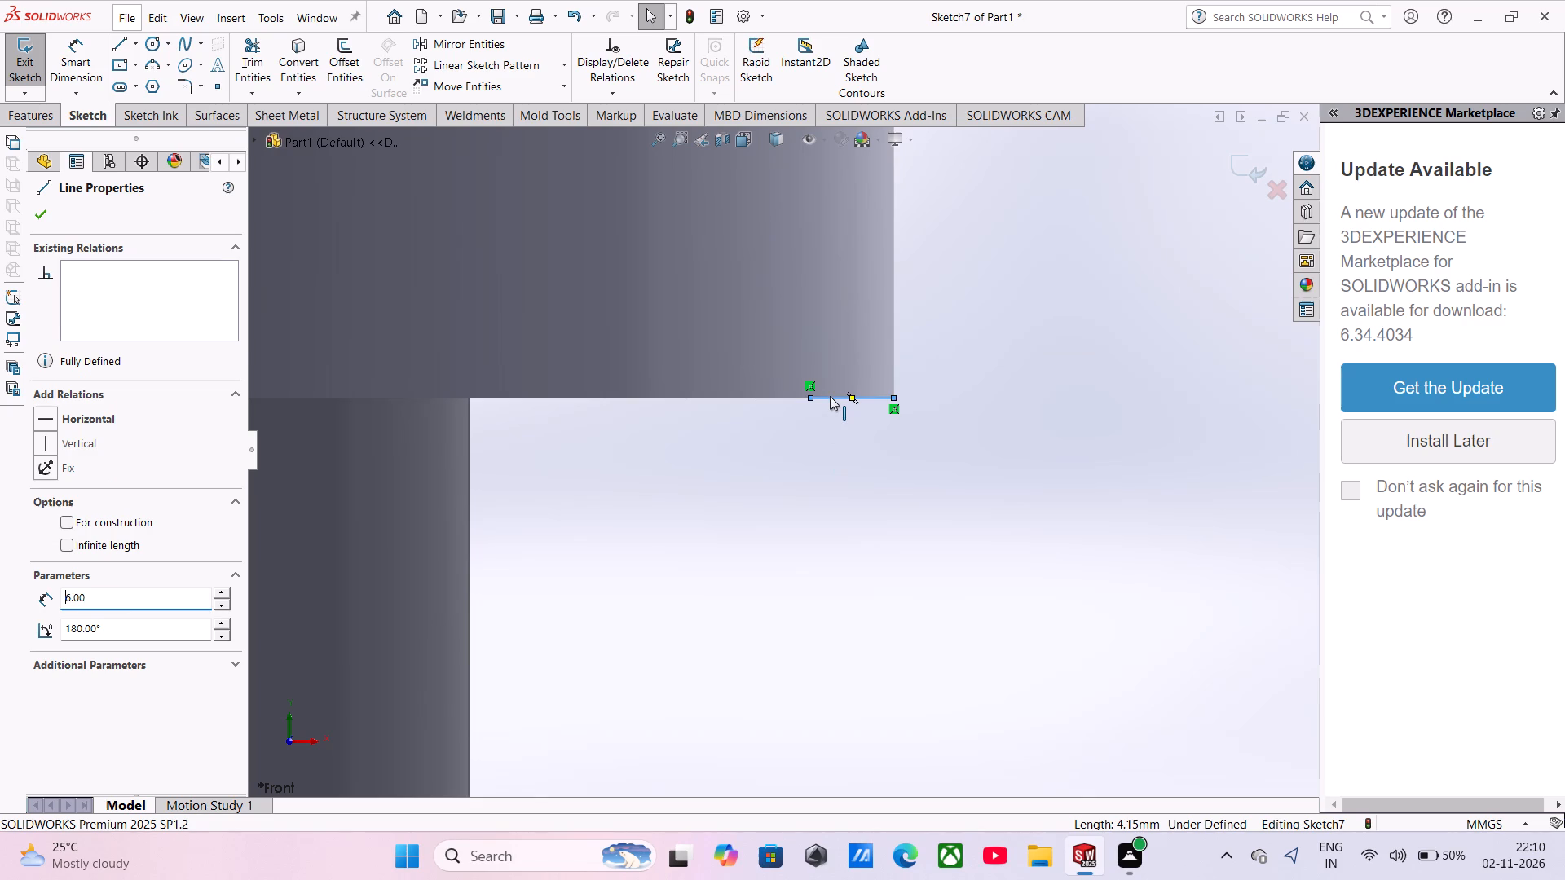
Convert the top edge of the right boss into a sketch line.
scroll(846, 503, "up", 9)
left_click(813, 547)
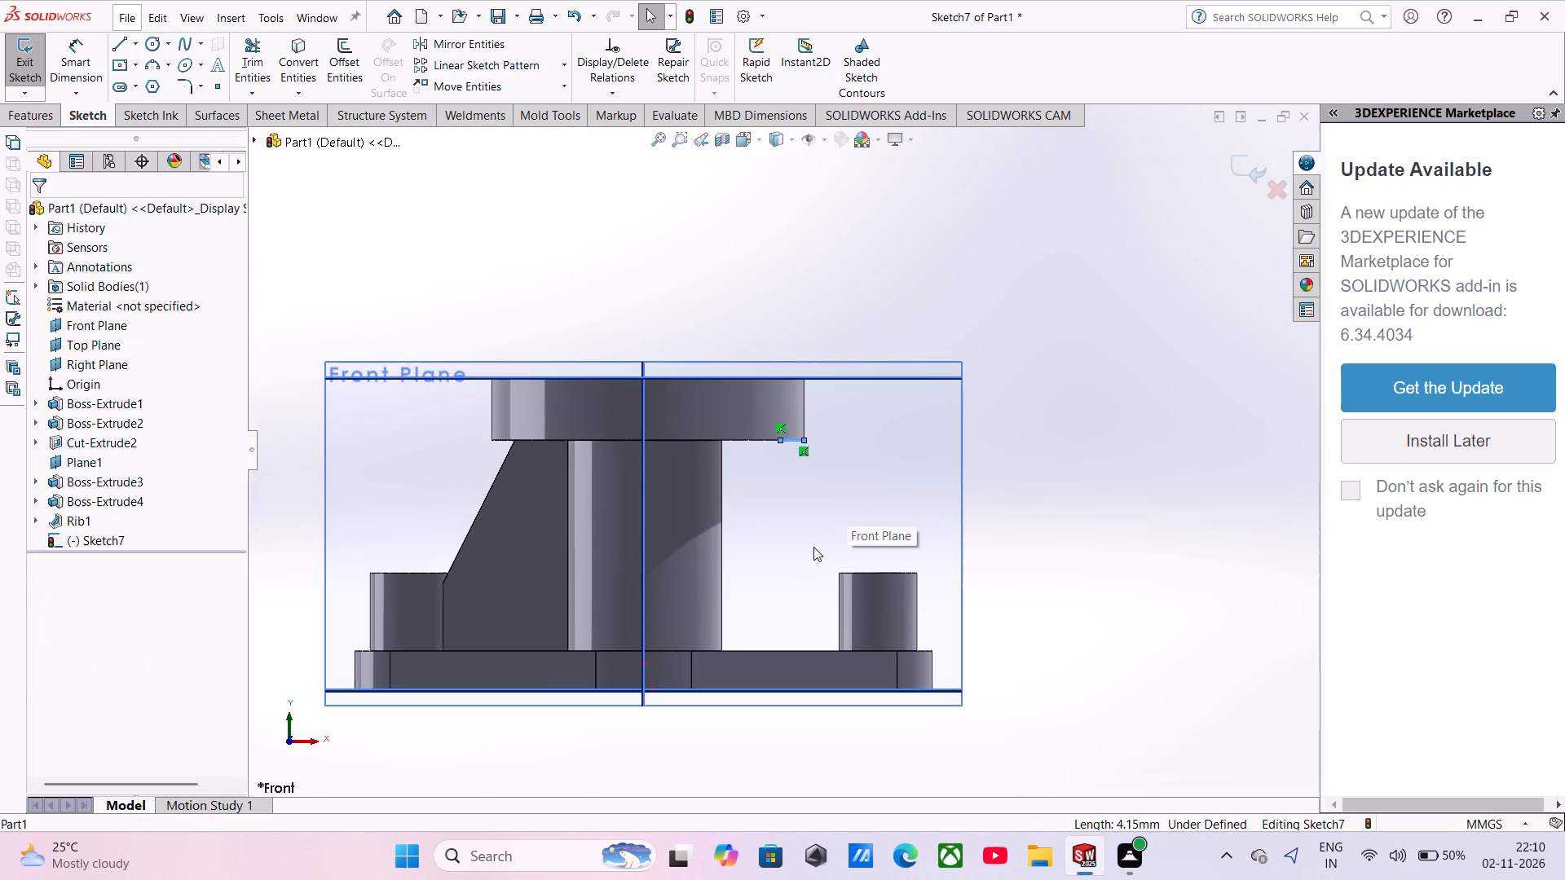
left_click(302, 56)
scroll(843, 485, "down", 3)
left_click(833, 618)
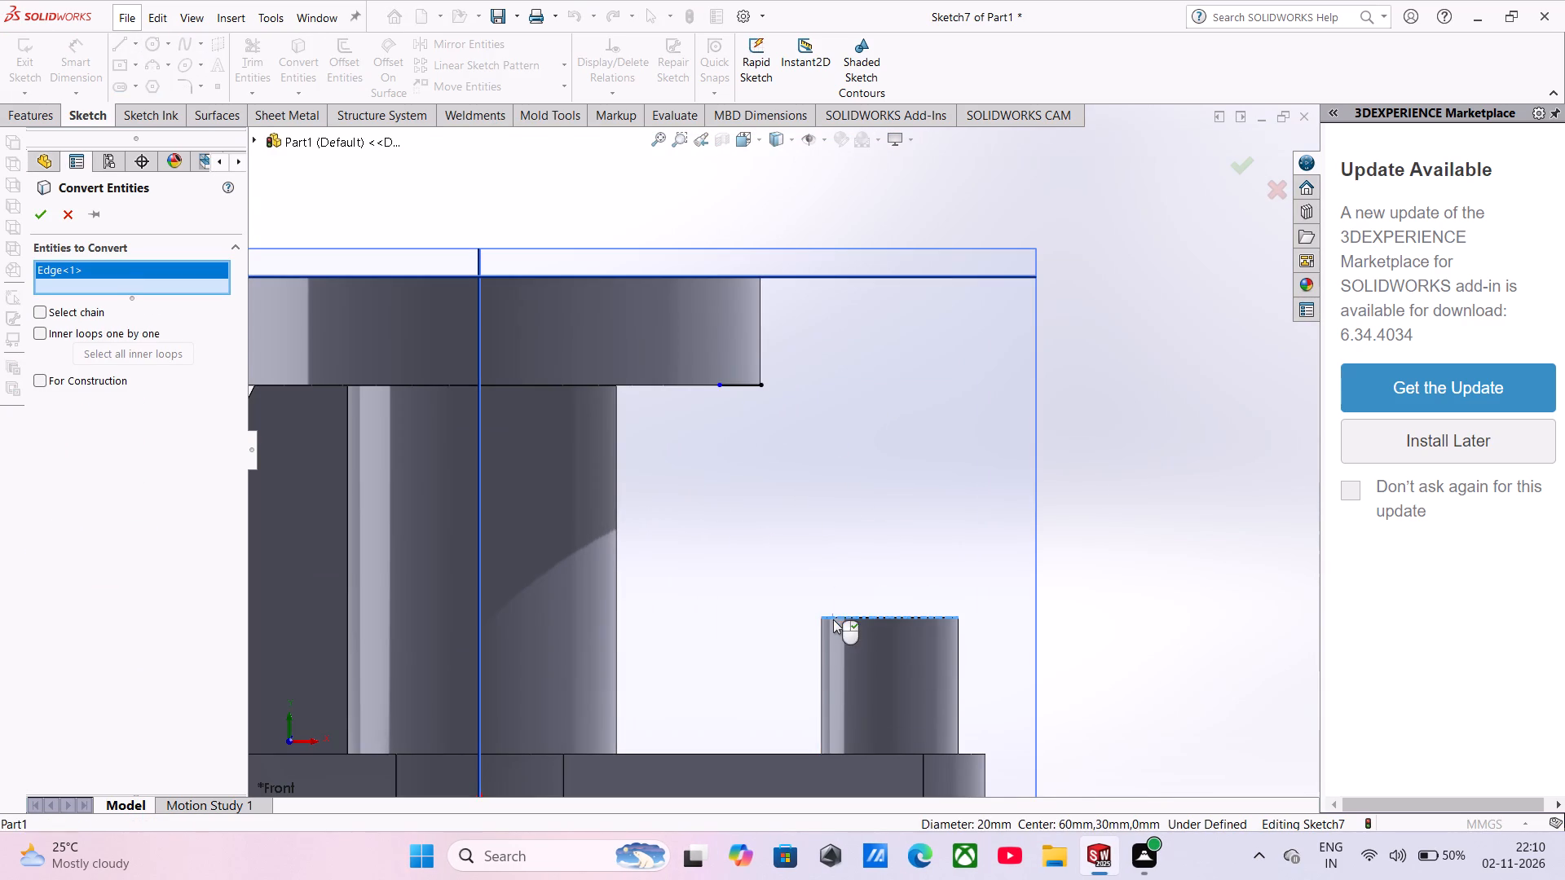
left_click(36, 213)
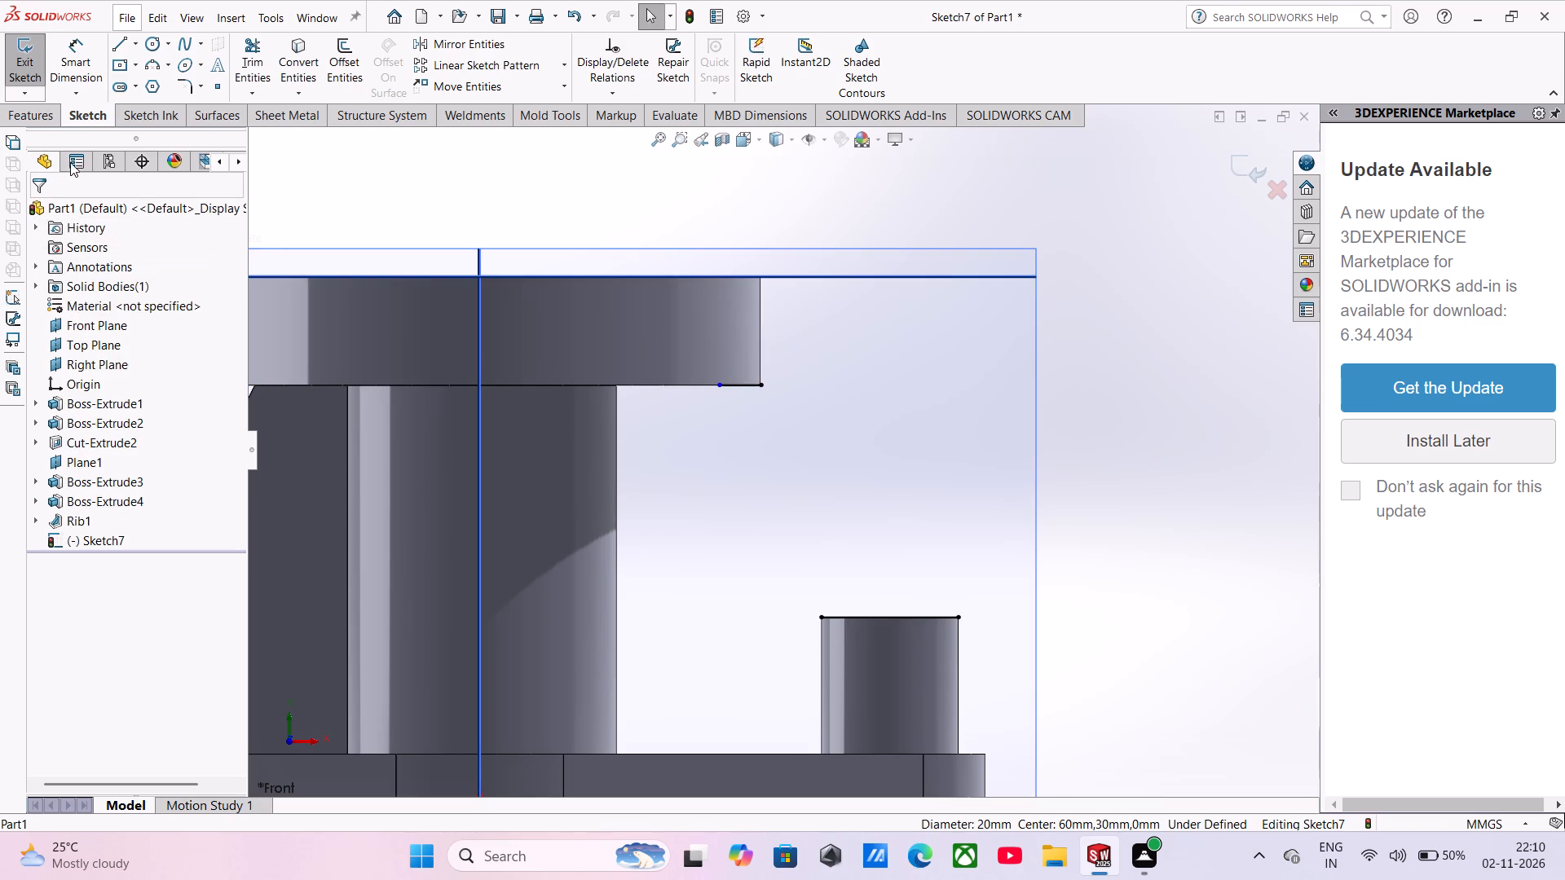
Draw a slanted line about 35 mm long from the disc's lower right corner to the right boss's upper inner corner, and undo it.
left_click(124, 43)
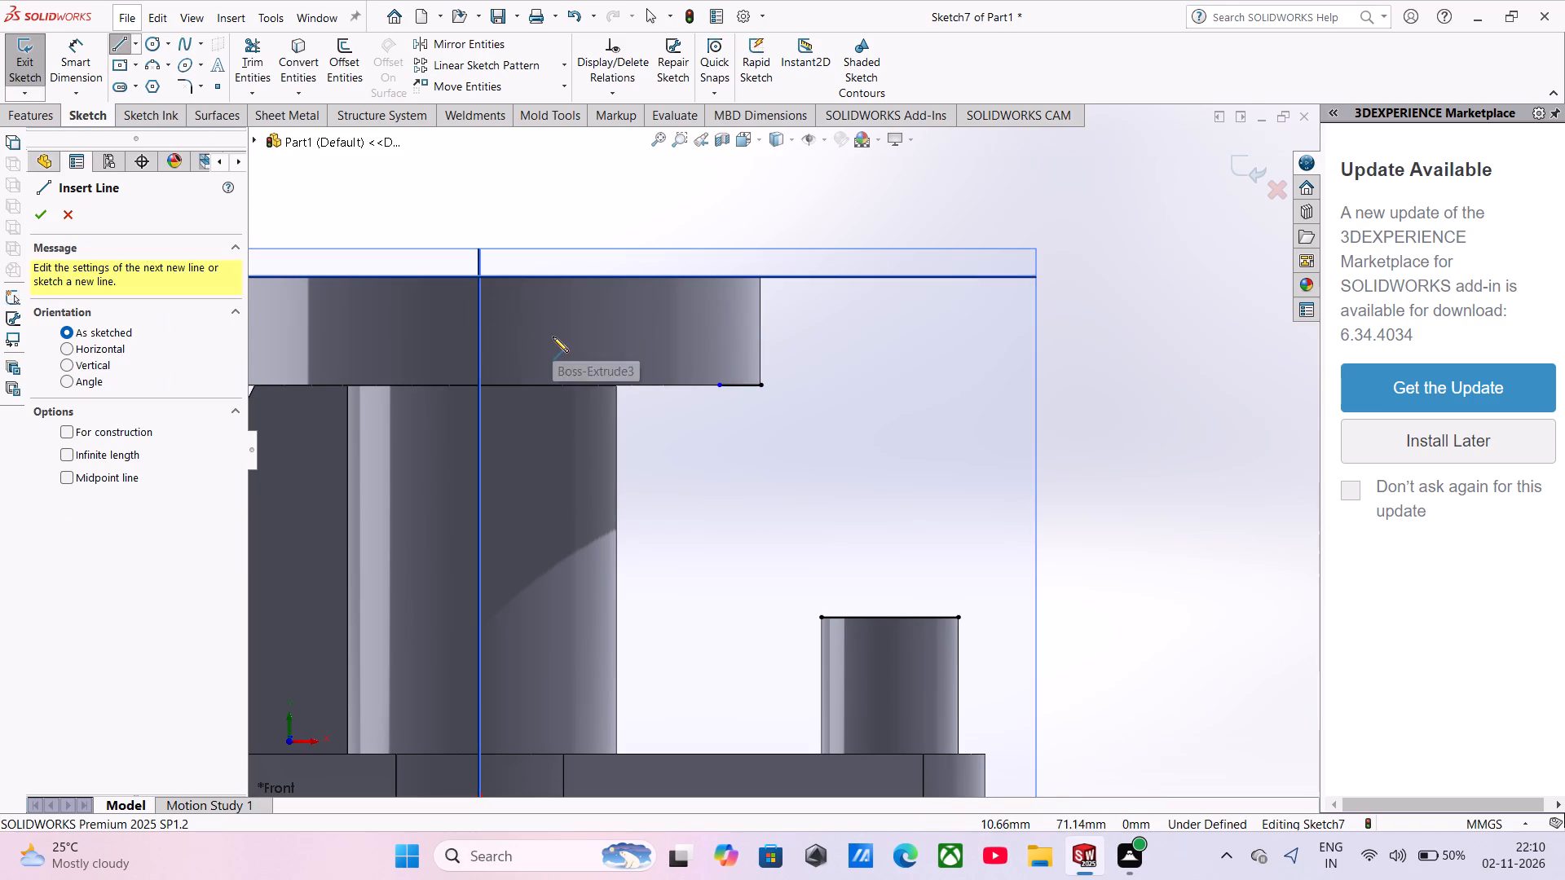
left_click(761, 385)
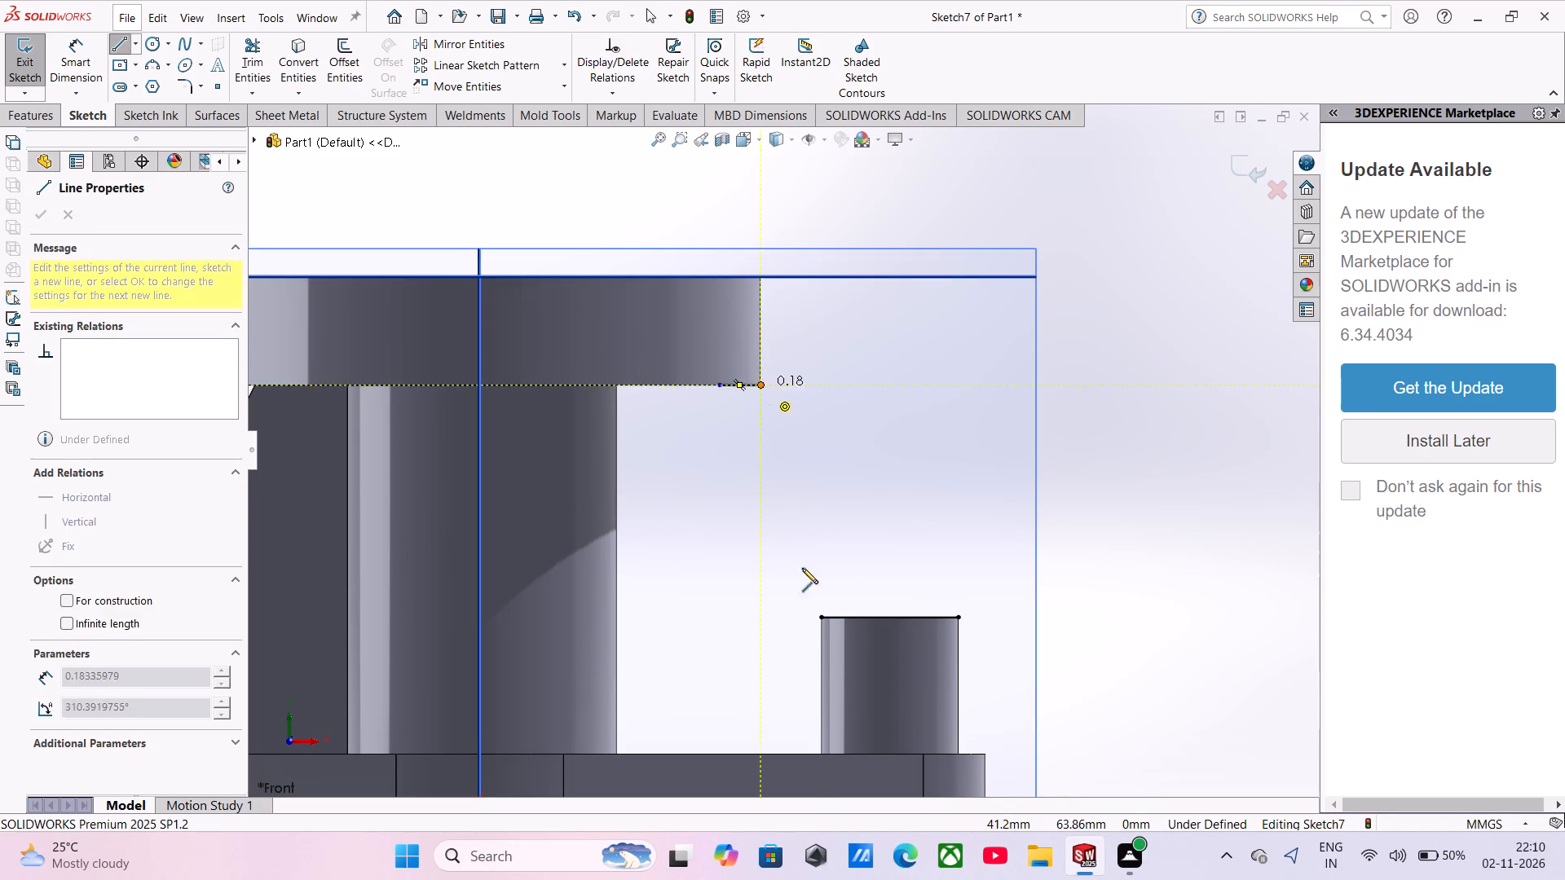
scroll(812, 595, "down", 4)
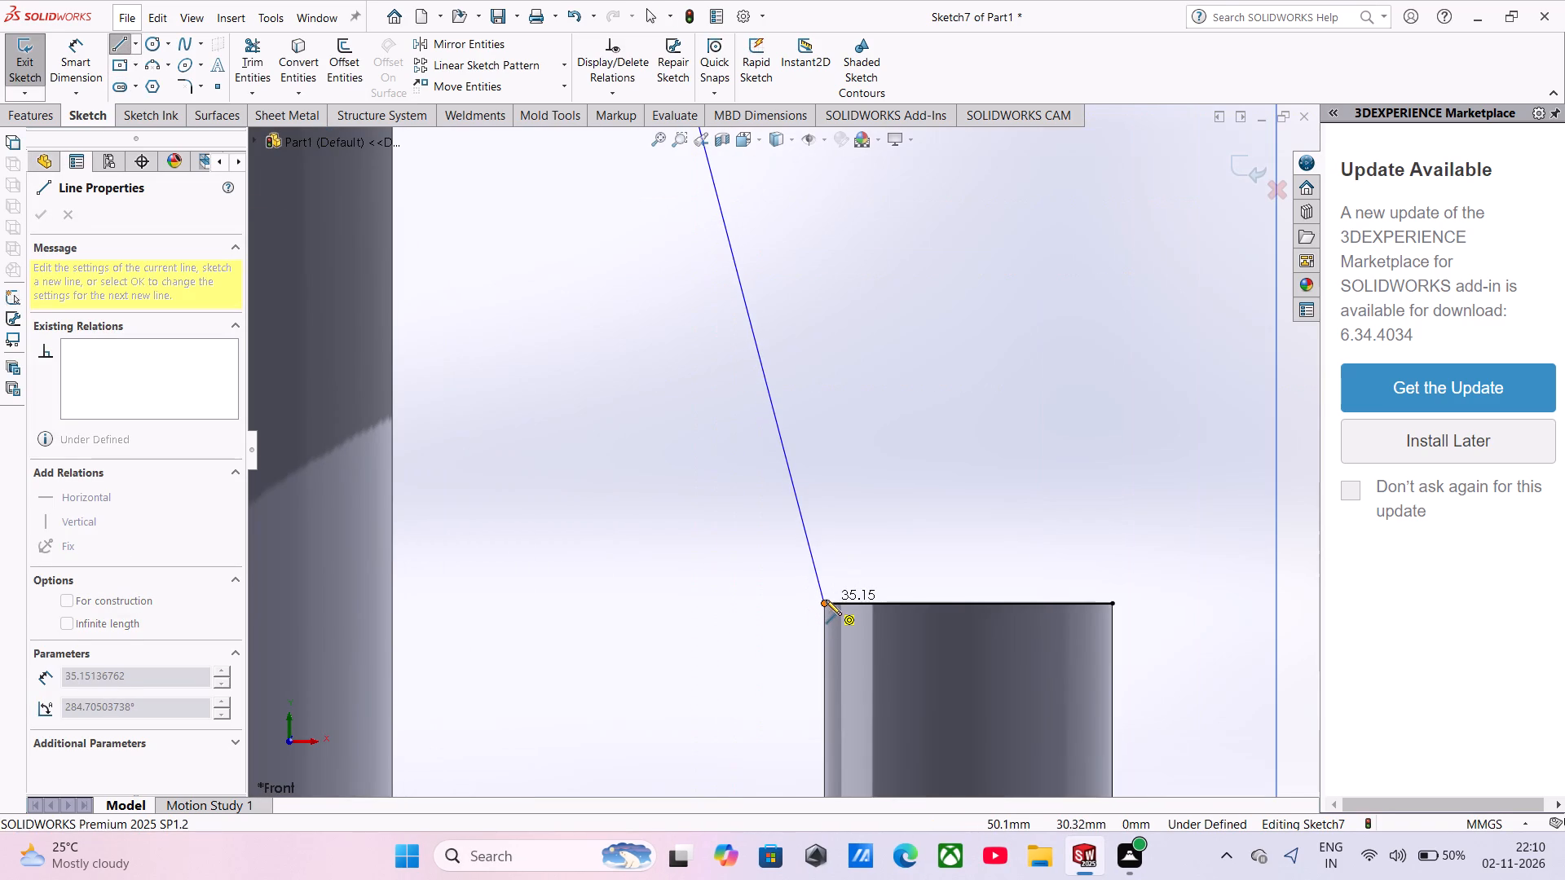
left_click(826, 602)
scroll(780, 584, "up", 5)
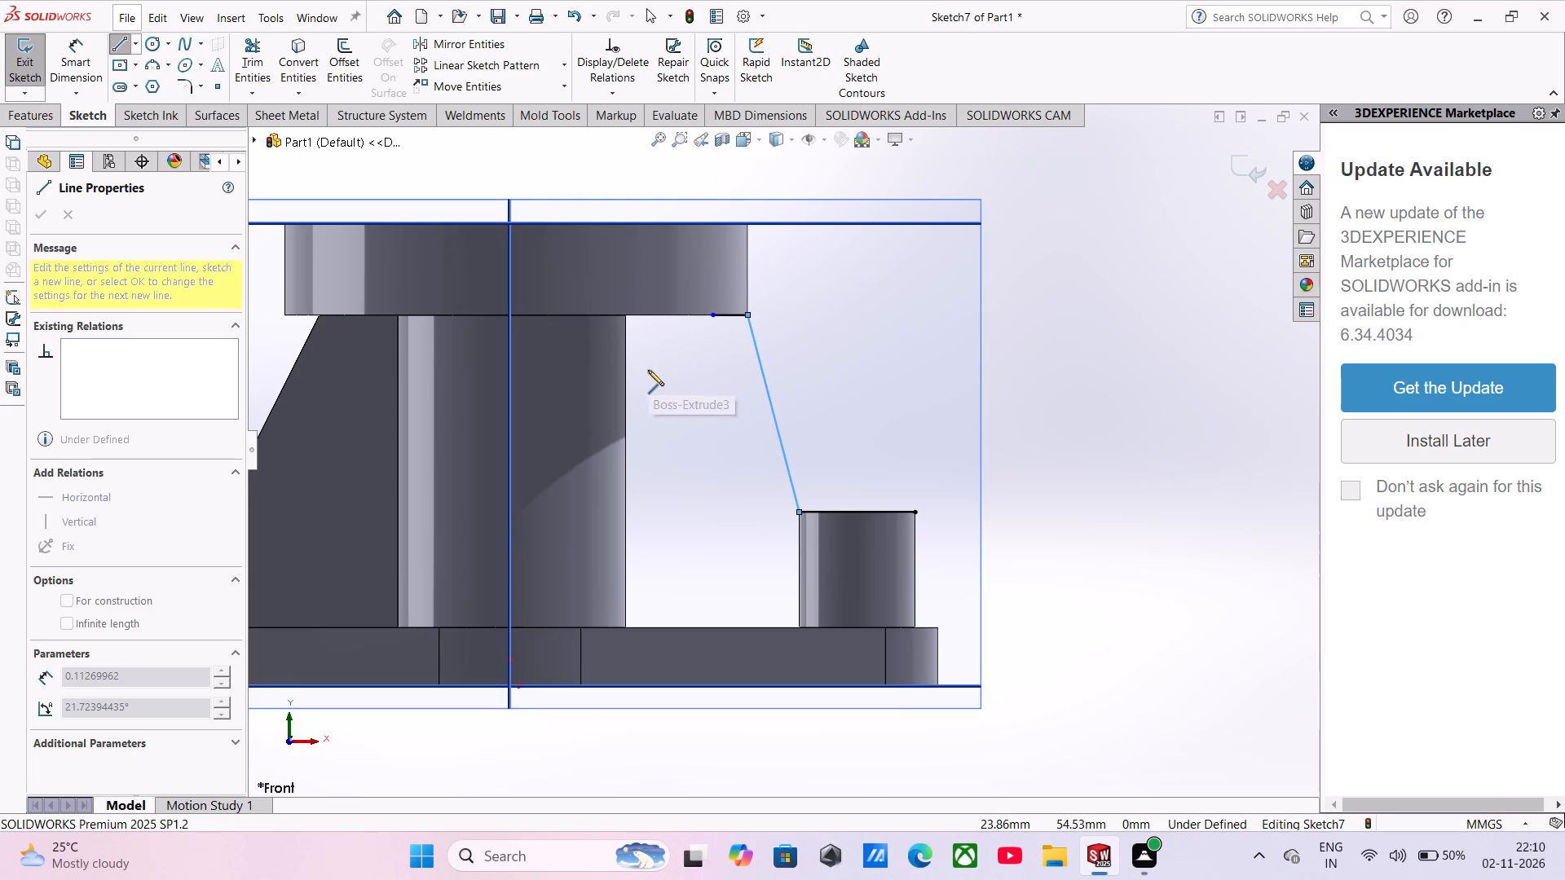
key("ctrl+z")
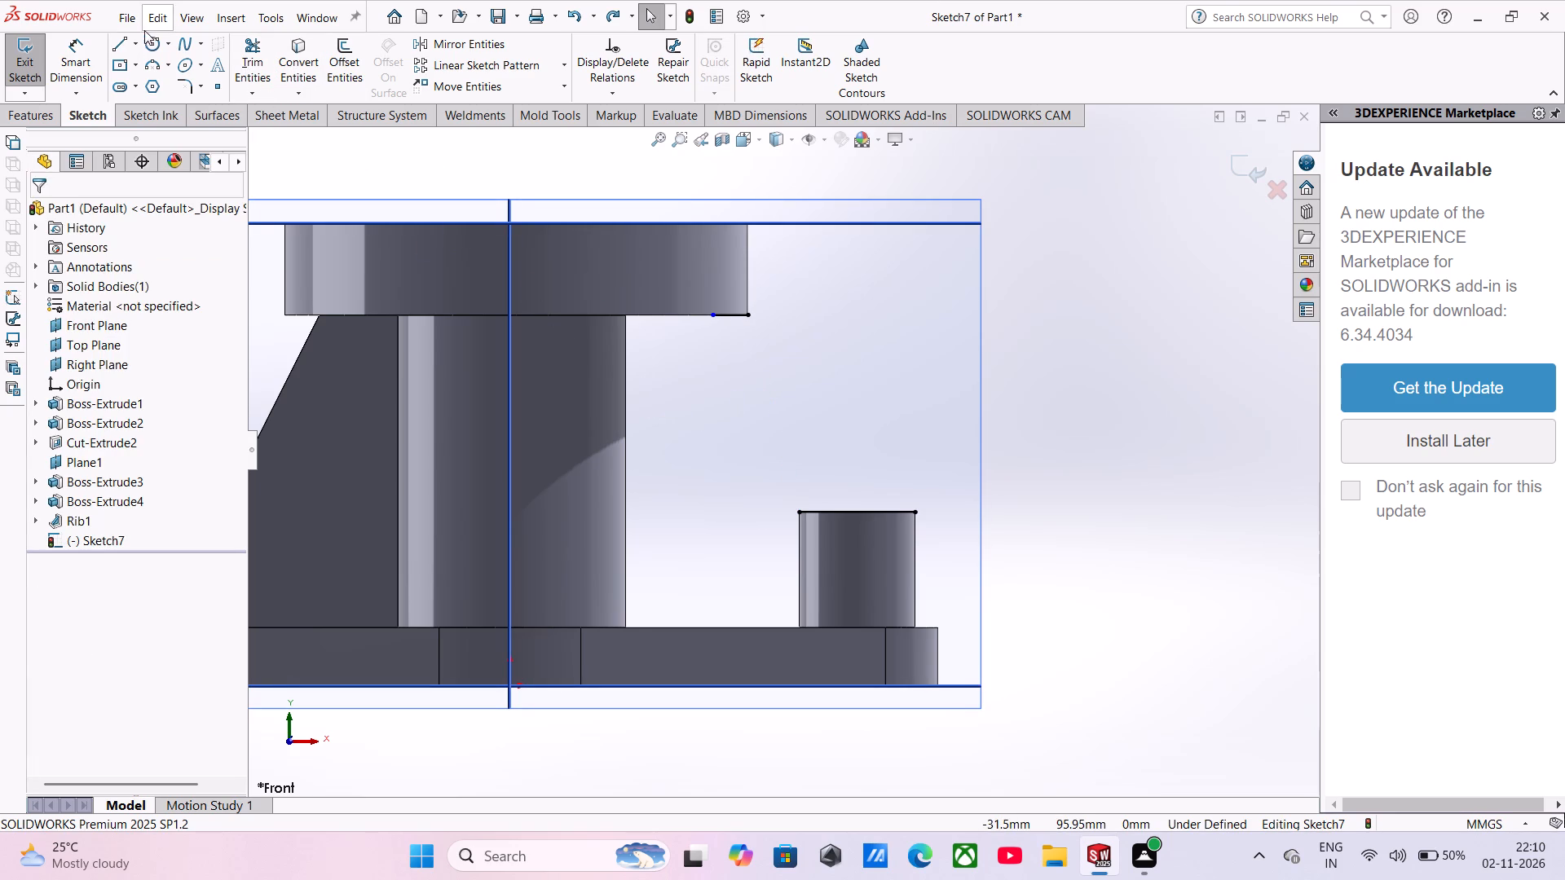
Draw a slanted line about 37 mm long from the 6 mm line's inner endpoint to the right boss's upper inner corner.
left_click(117, 40)
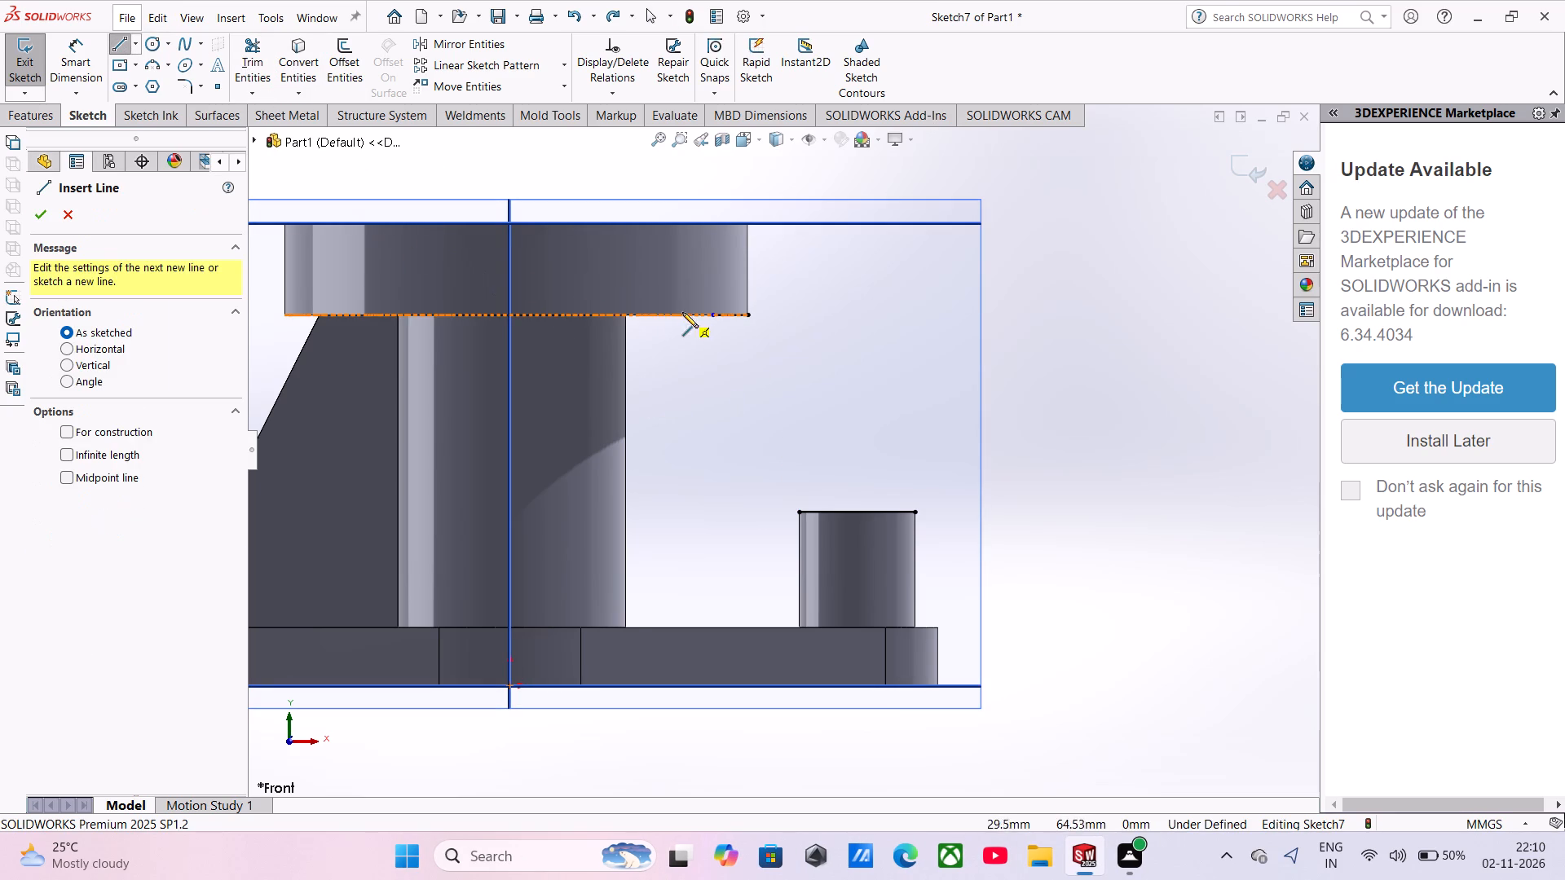
left_click(712, 315)
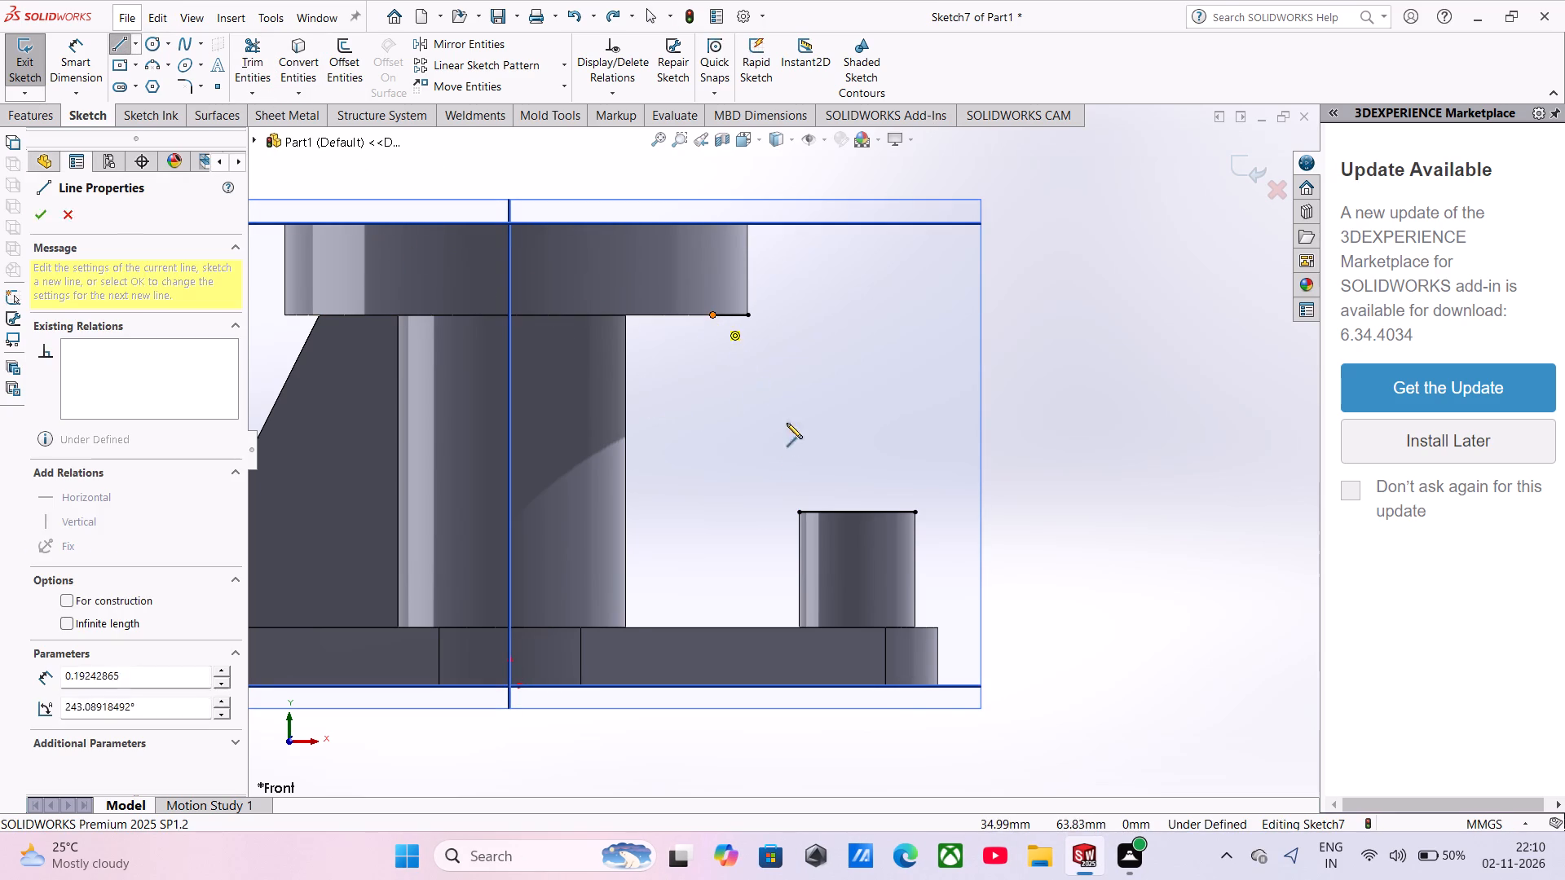
left_click(798, 512)
Trim away the 6 mm line and the converted boss edge, keeping only the slanted line.
left_click(261, 54)
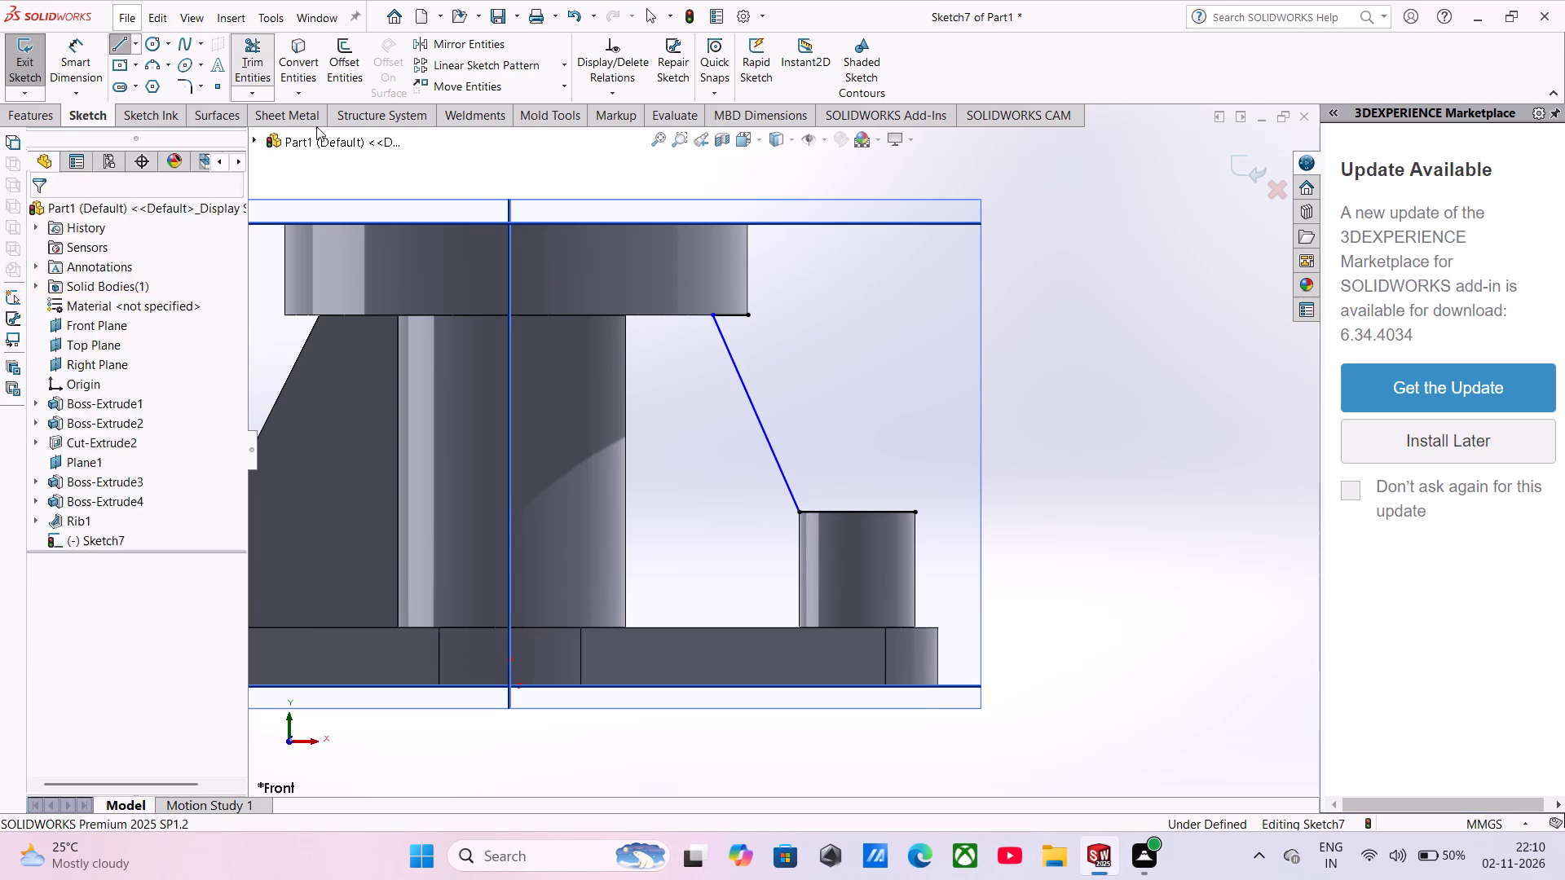
left_click(731, 312)
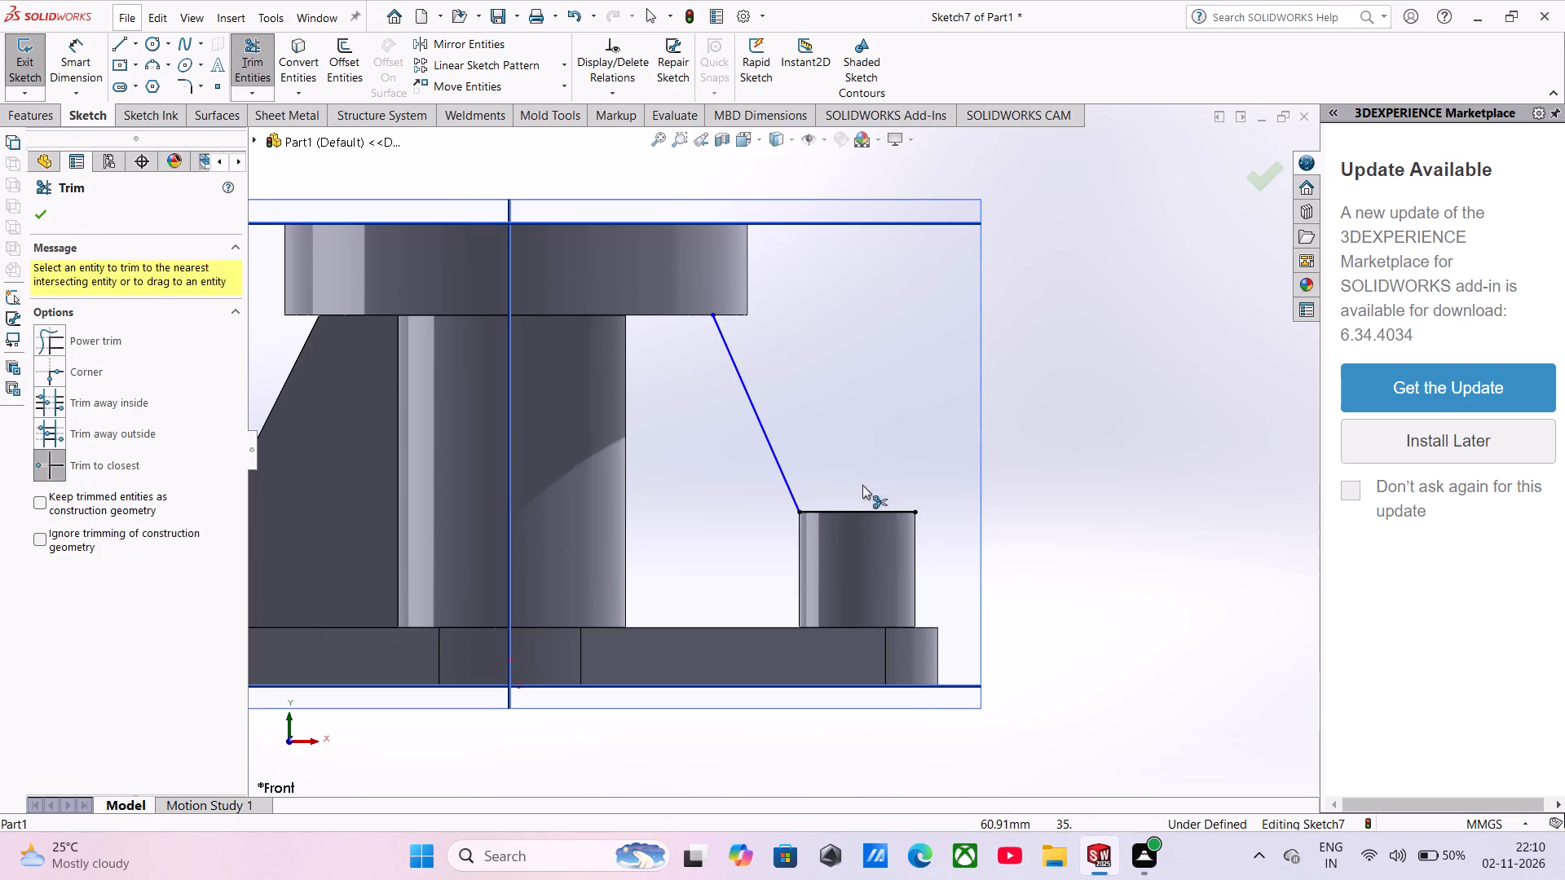
left_click(857, 512)
Create a 10 mm thick rib on both sides of the slanted line, parallel to the sketch.
scroll(854, 517, "up", 4)
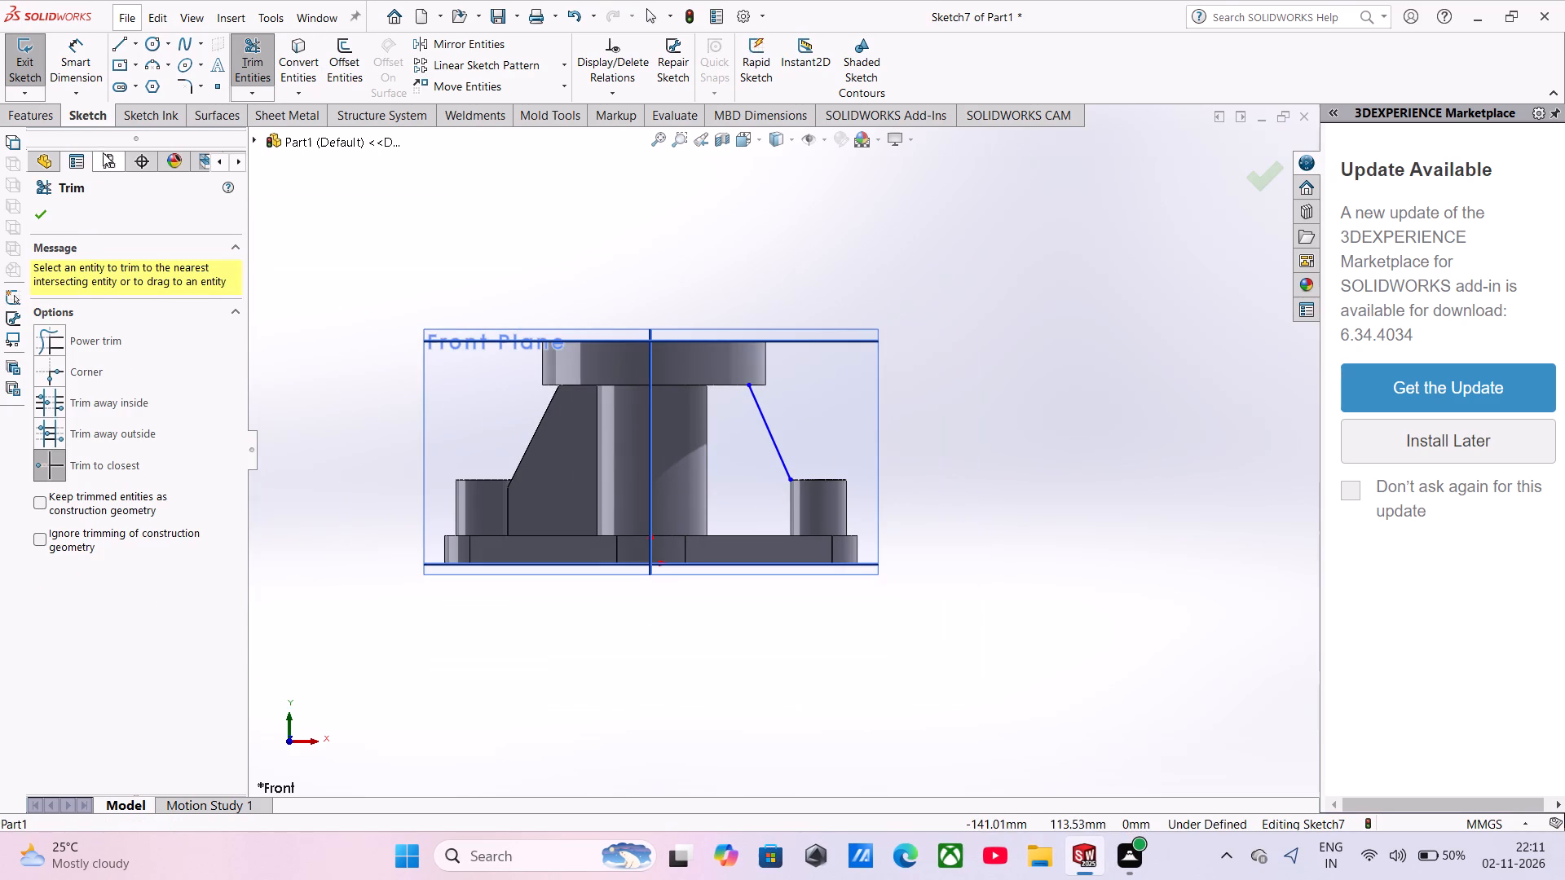
left_click(40, 113)
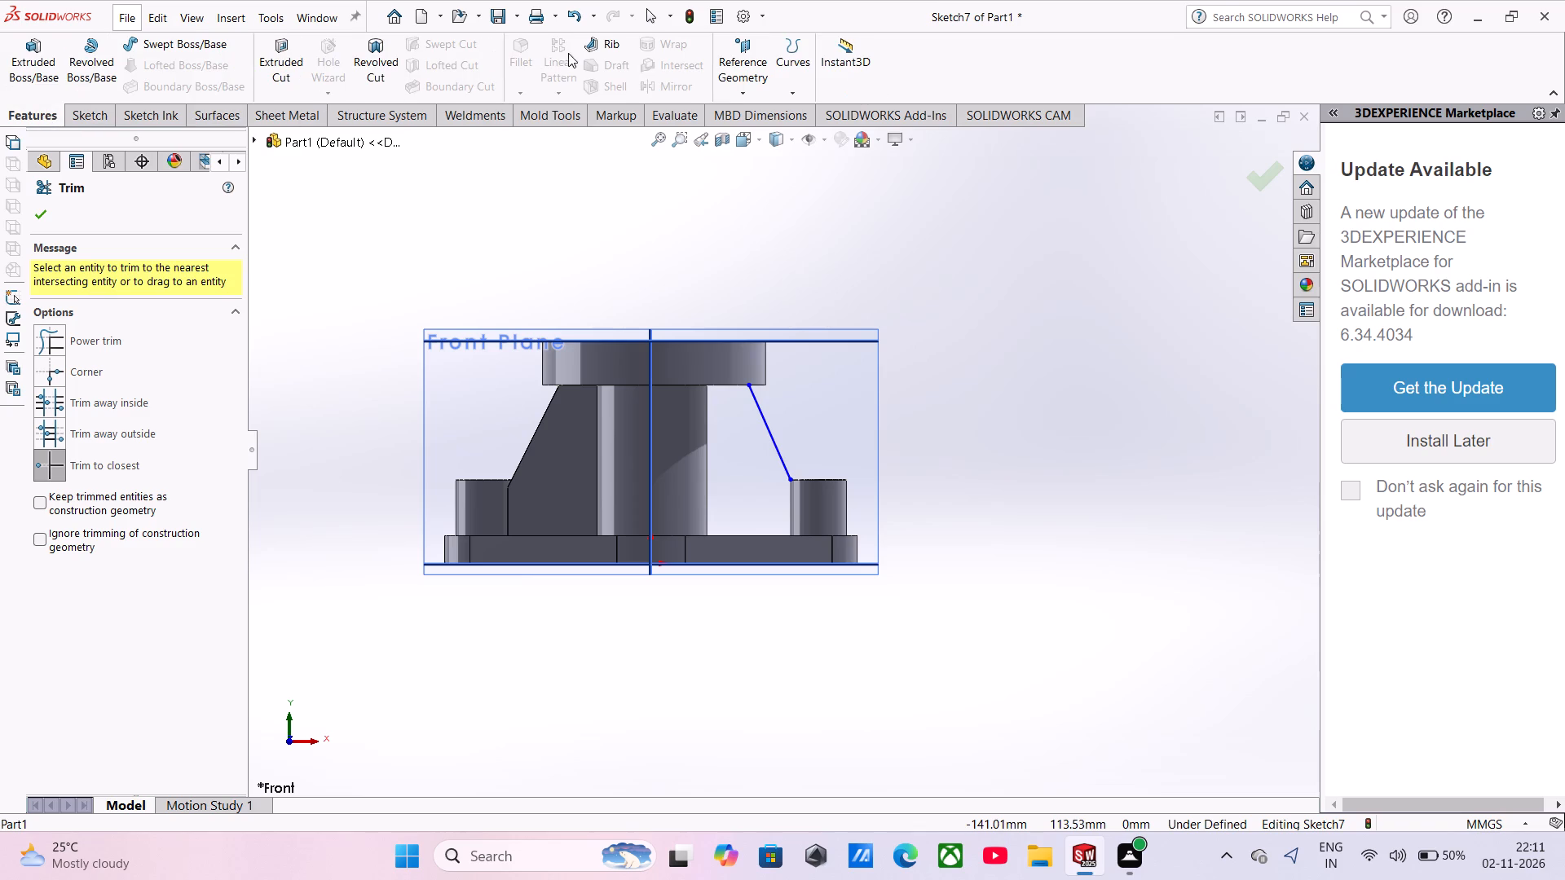
left_click(594, 47)
middle_click_drag(896, 393, 829, 433)
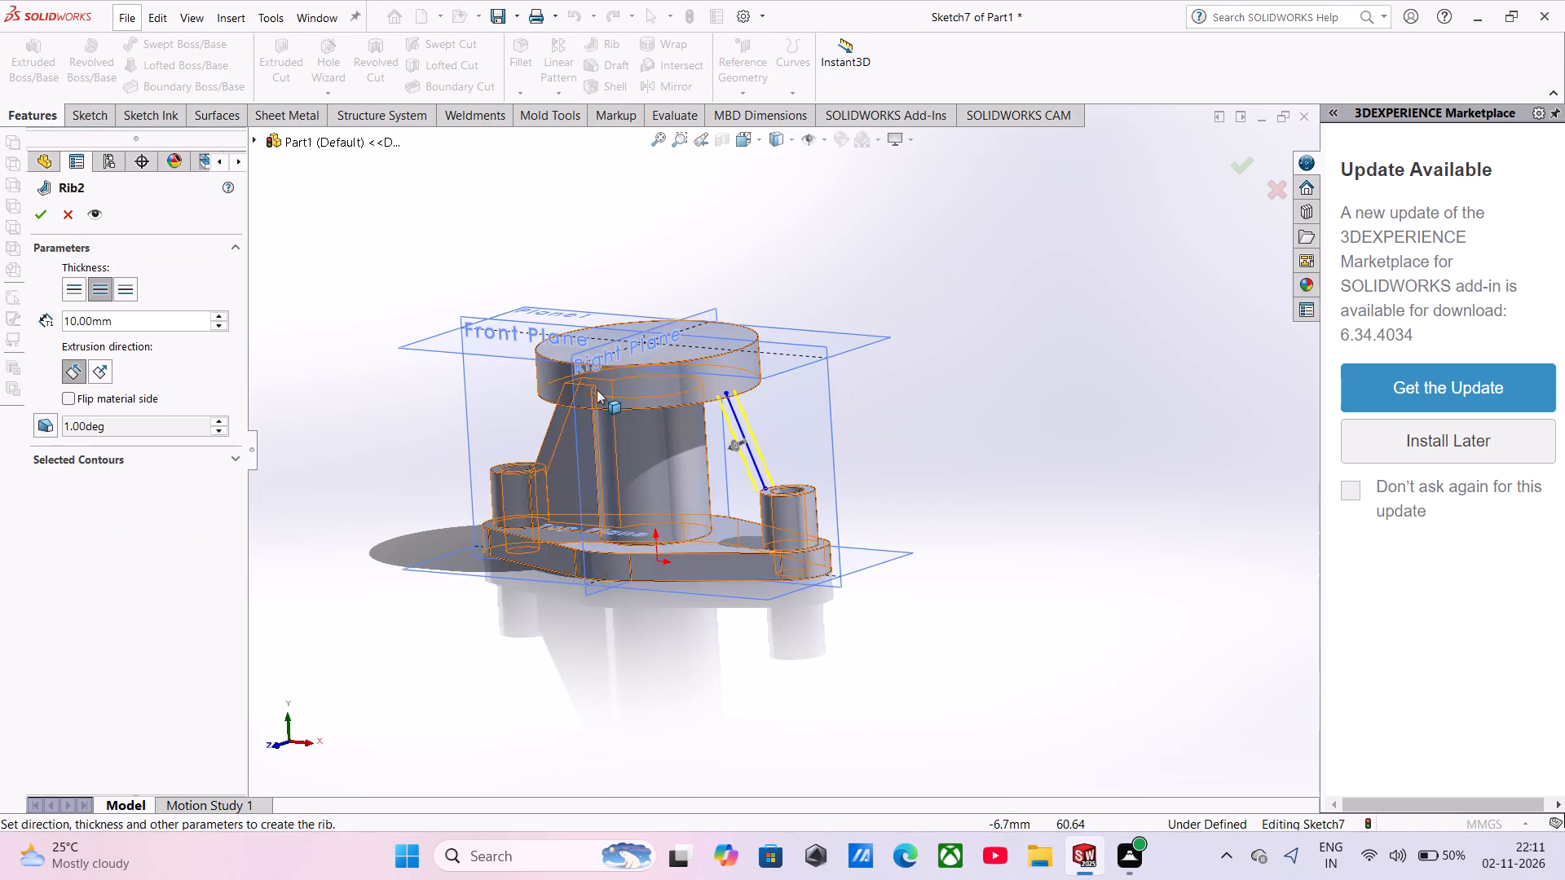
left_click(45, 213)
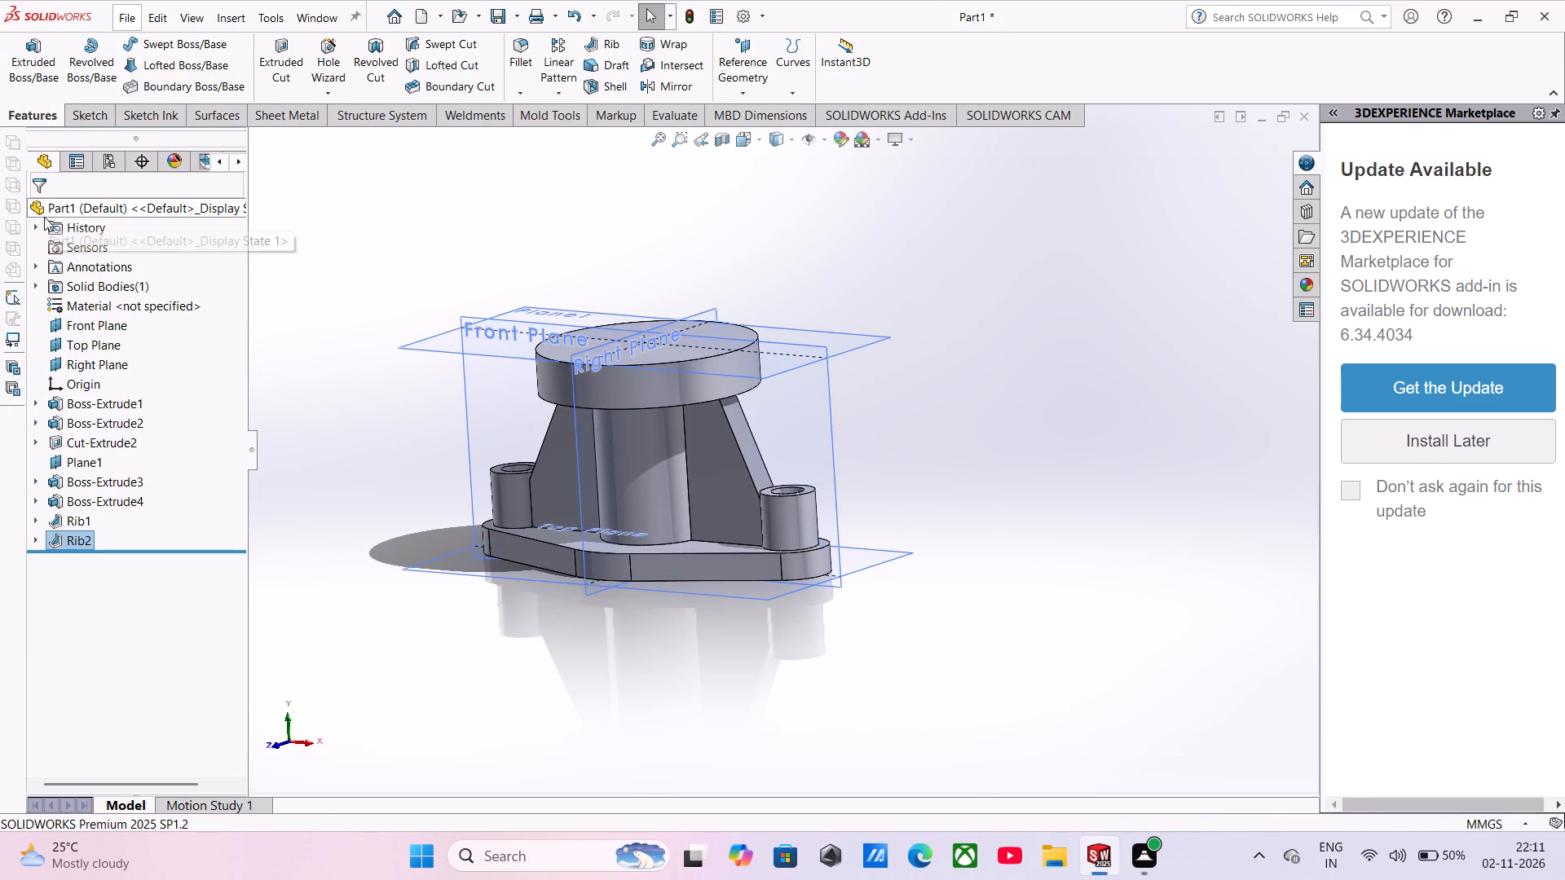
Hide all reference planes in the model view.
middle_click_drag(636, 504, 667, 481)
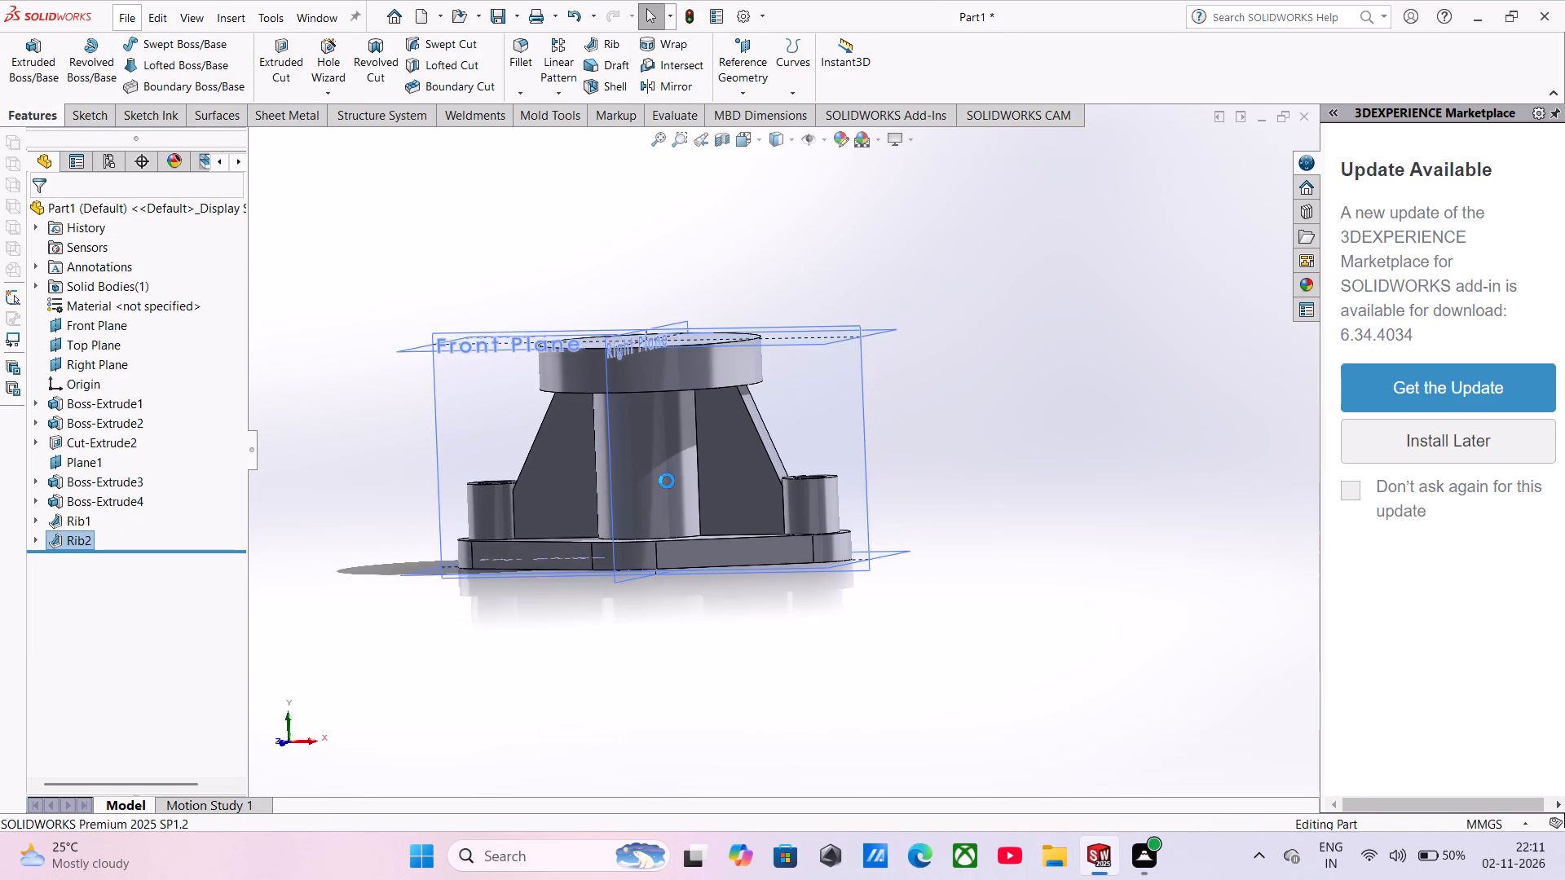
middle_click_drag(667, 481, 667, 480)
left_click(799, 139)
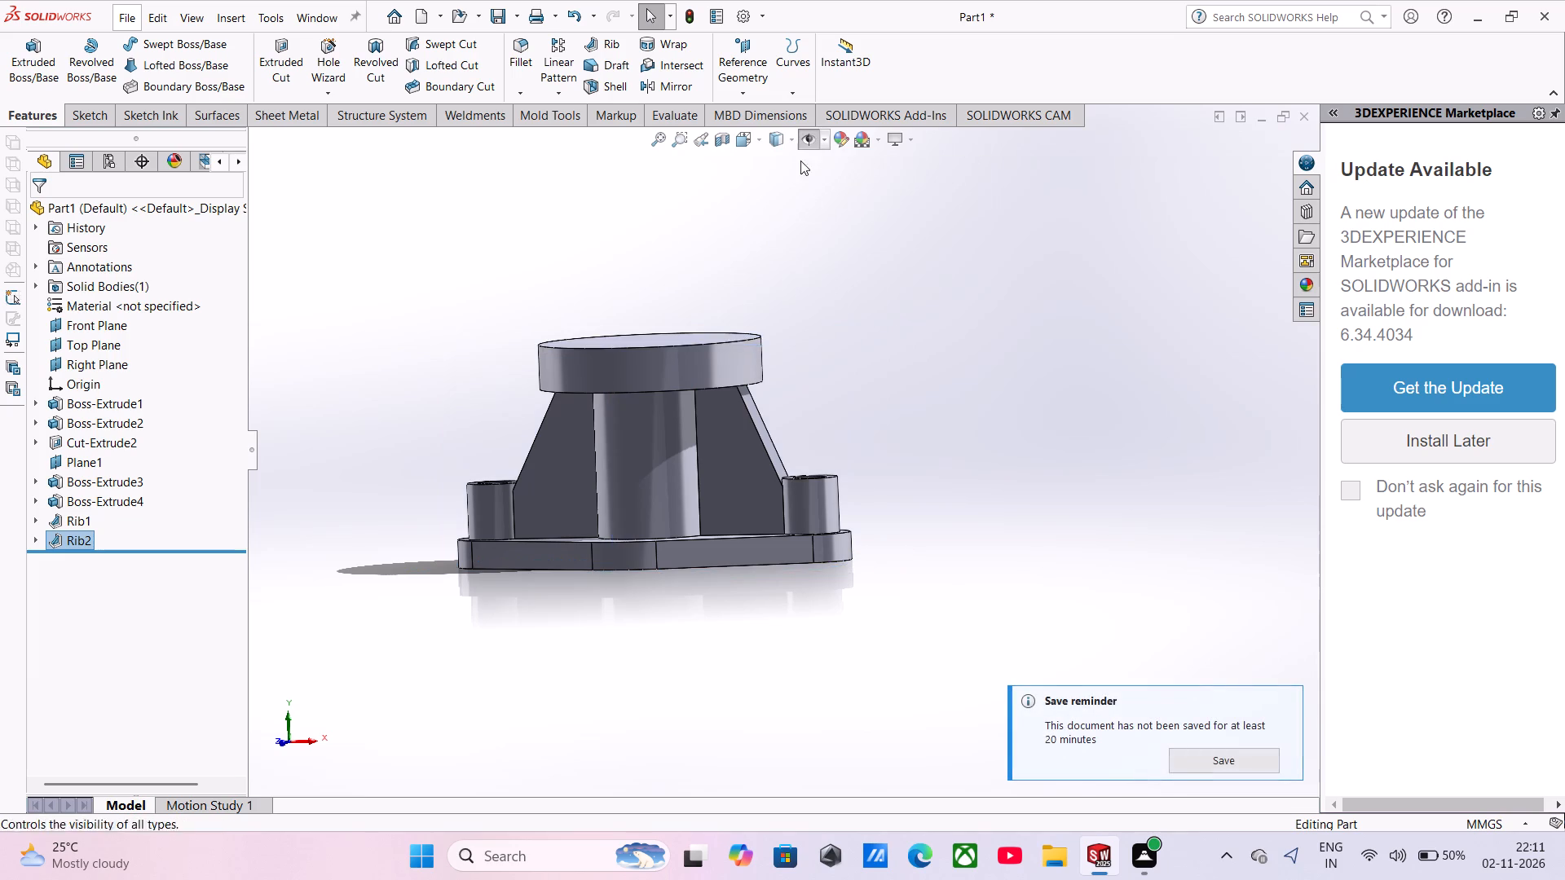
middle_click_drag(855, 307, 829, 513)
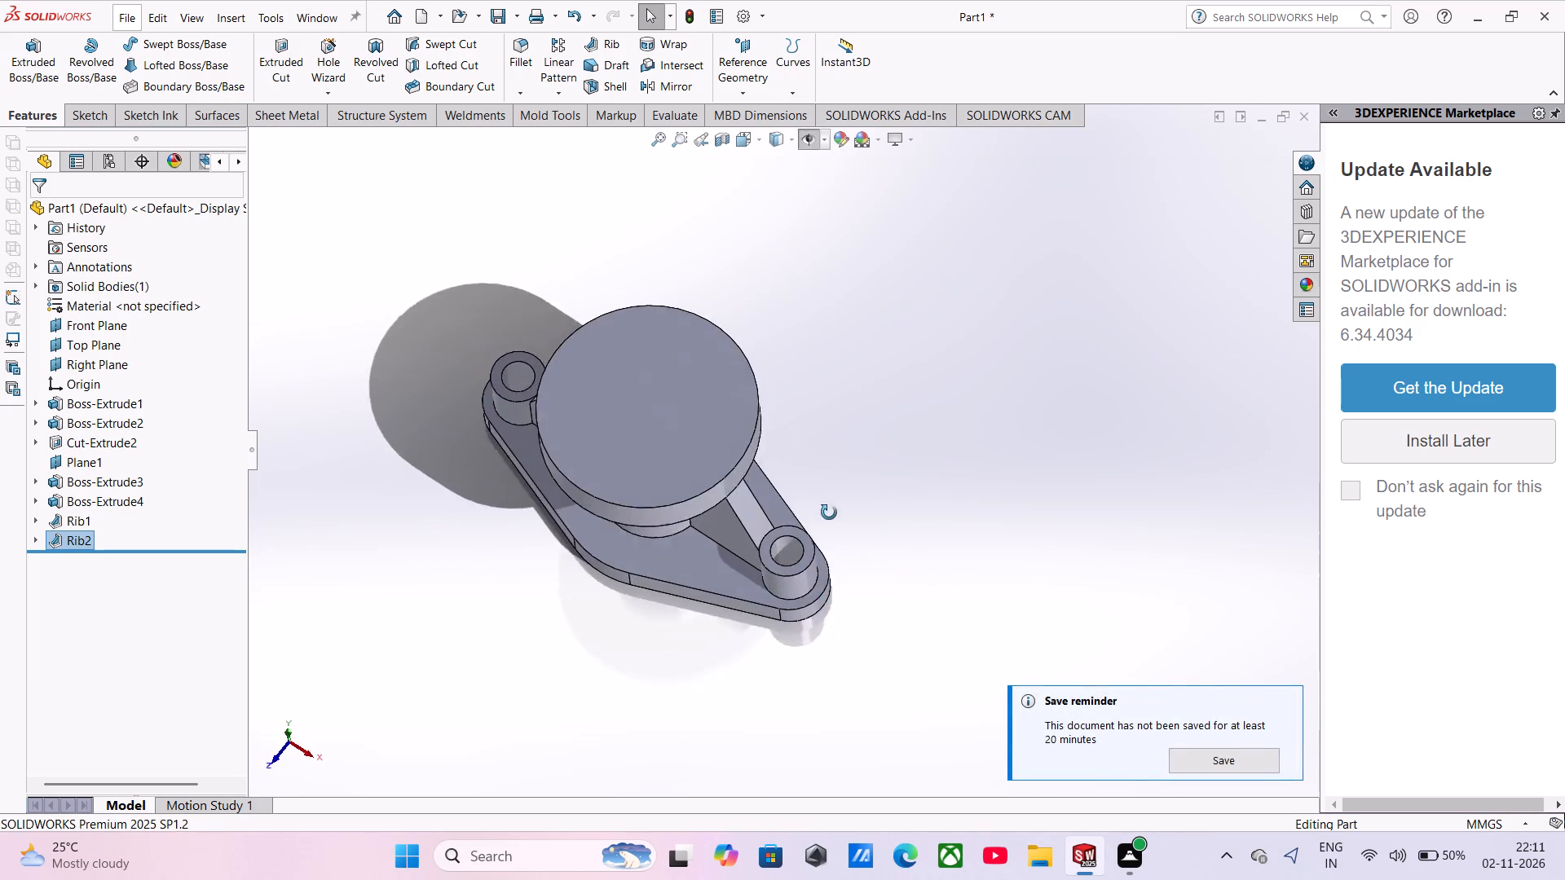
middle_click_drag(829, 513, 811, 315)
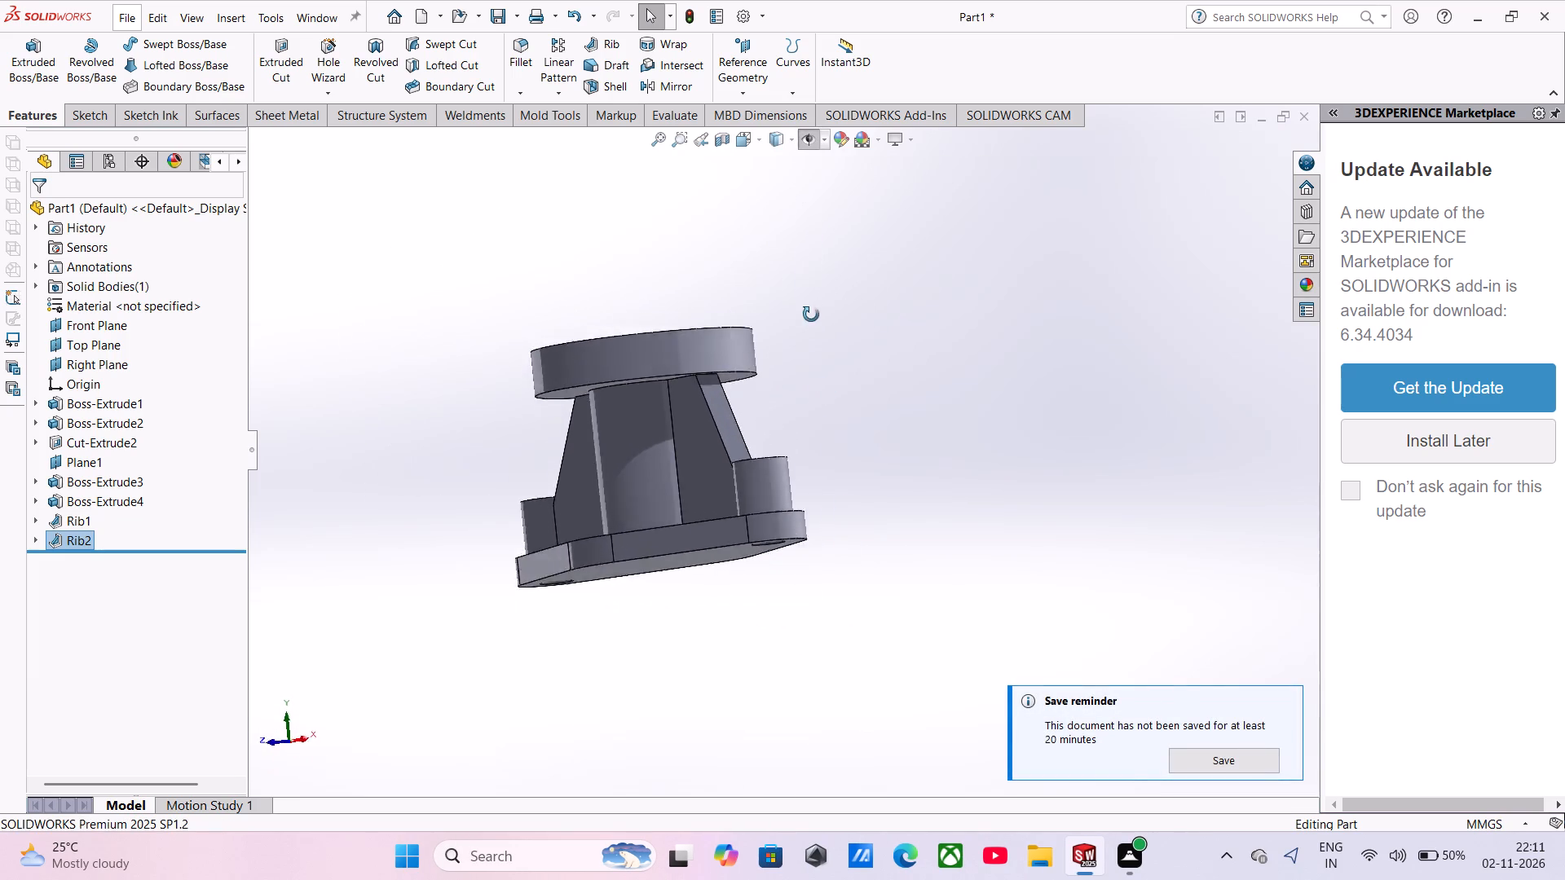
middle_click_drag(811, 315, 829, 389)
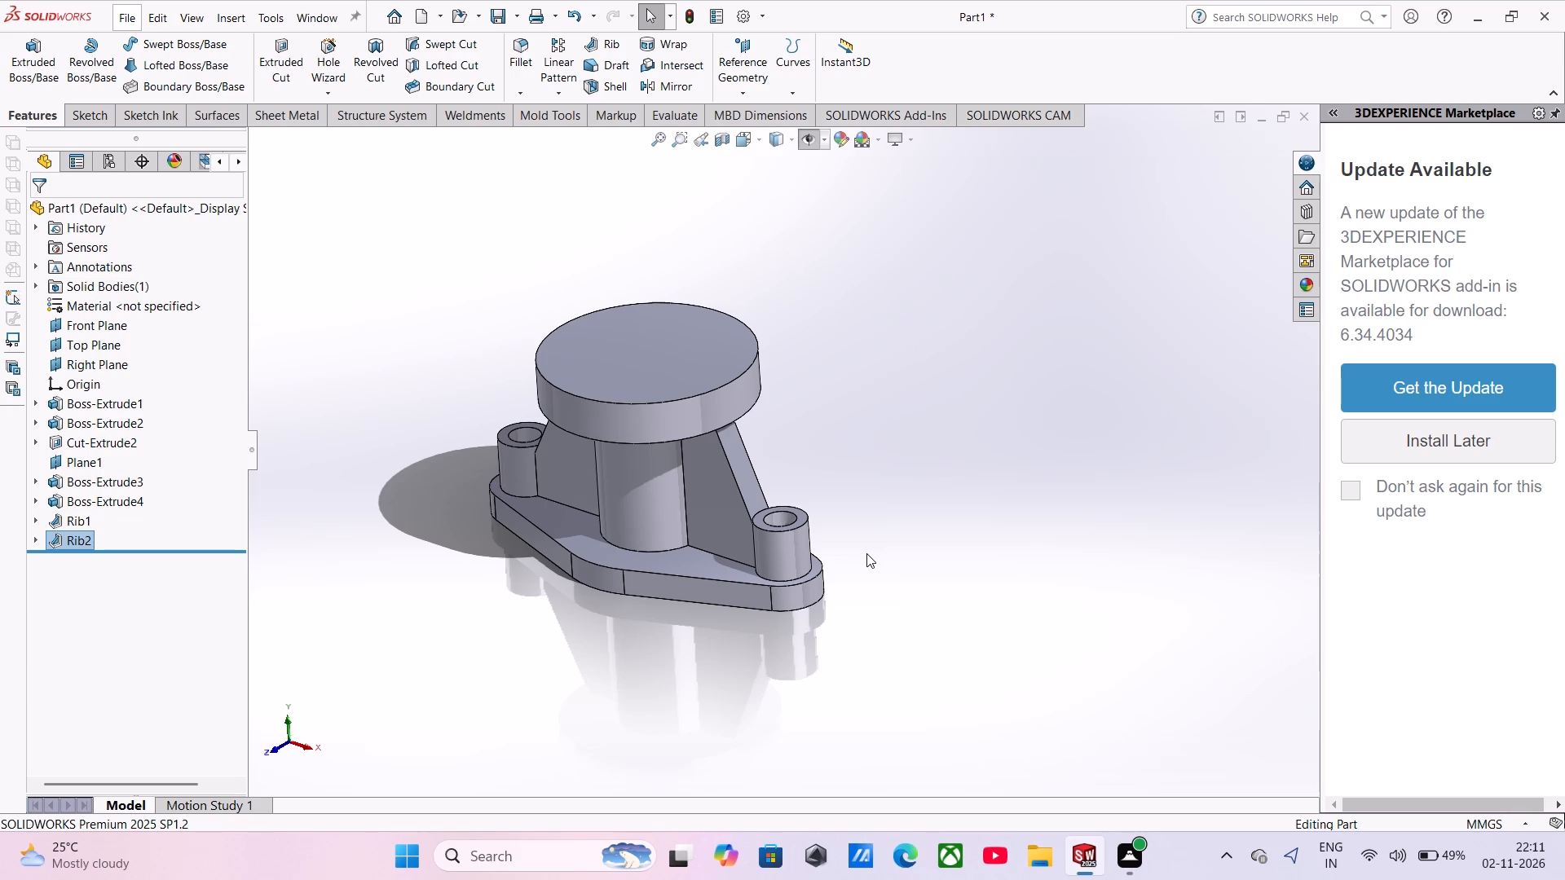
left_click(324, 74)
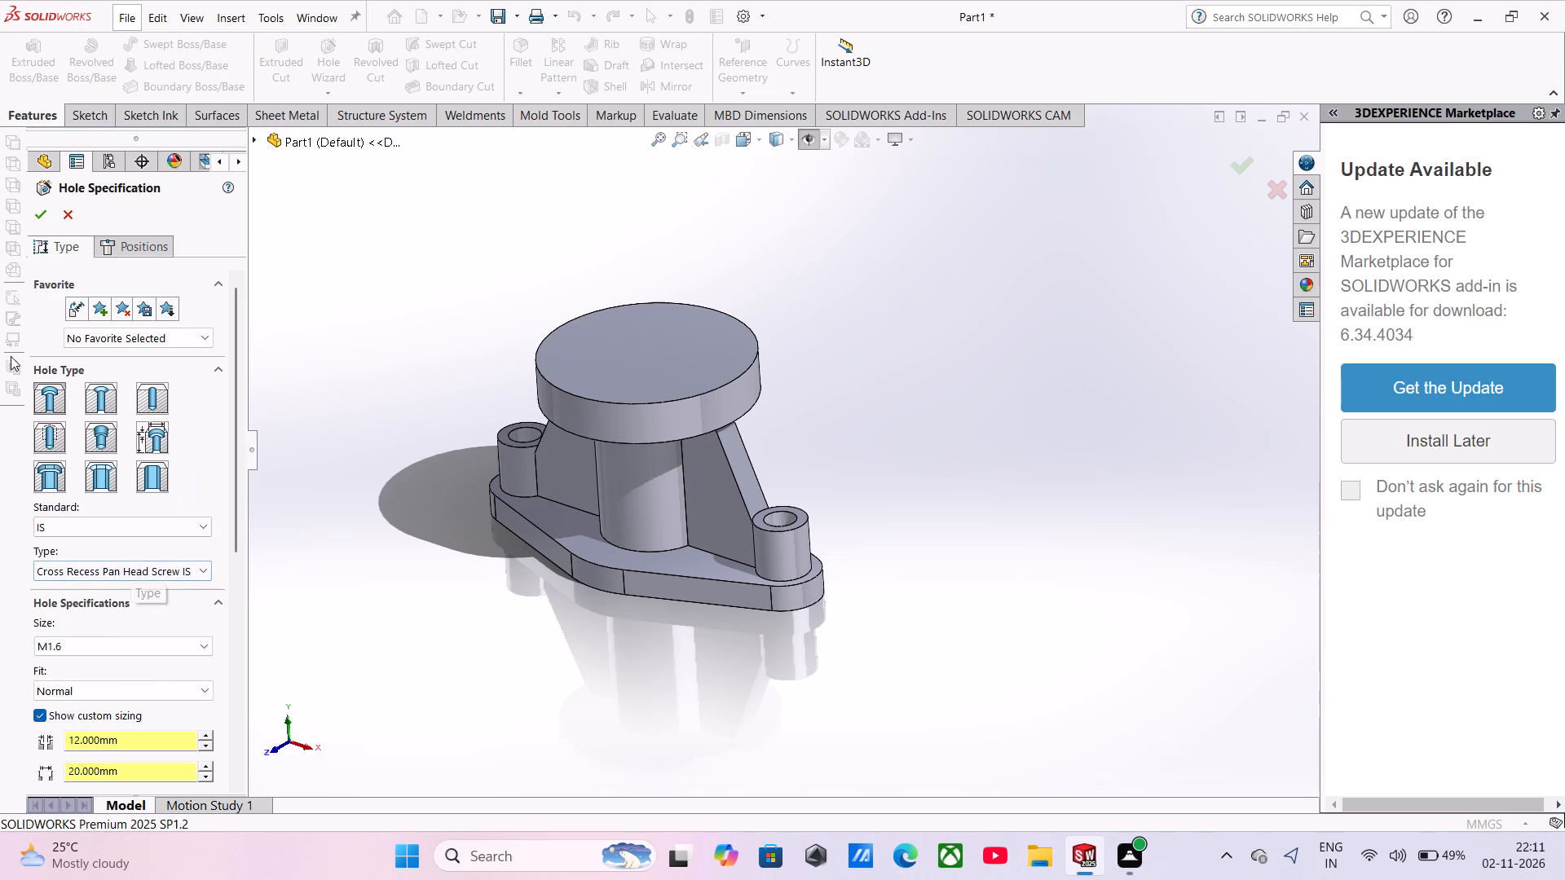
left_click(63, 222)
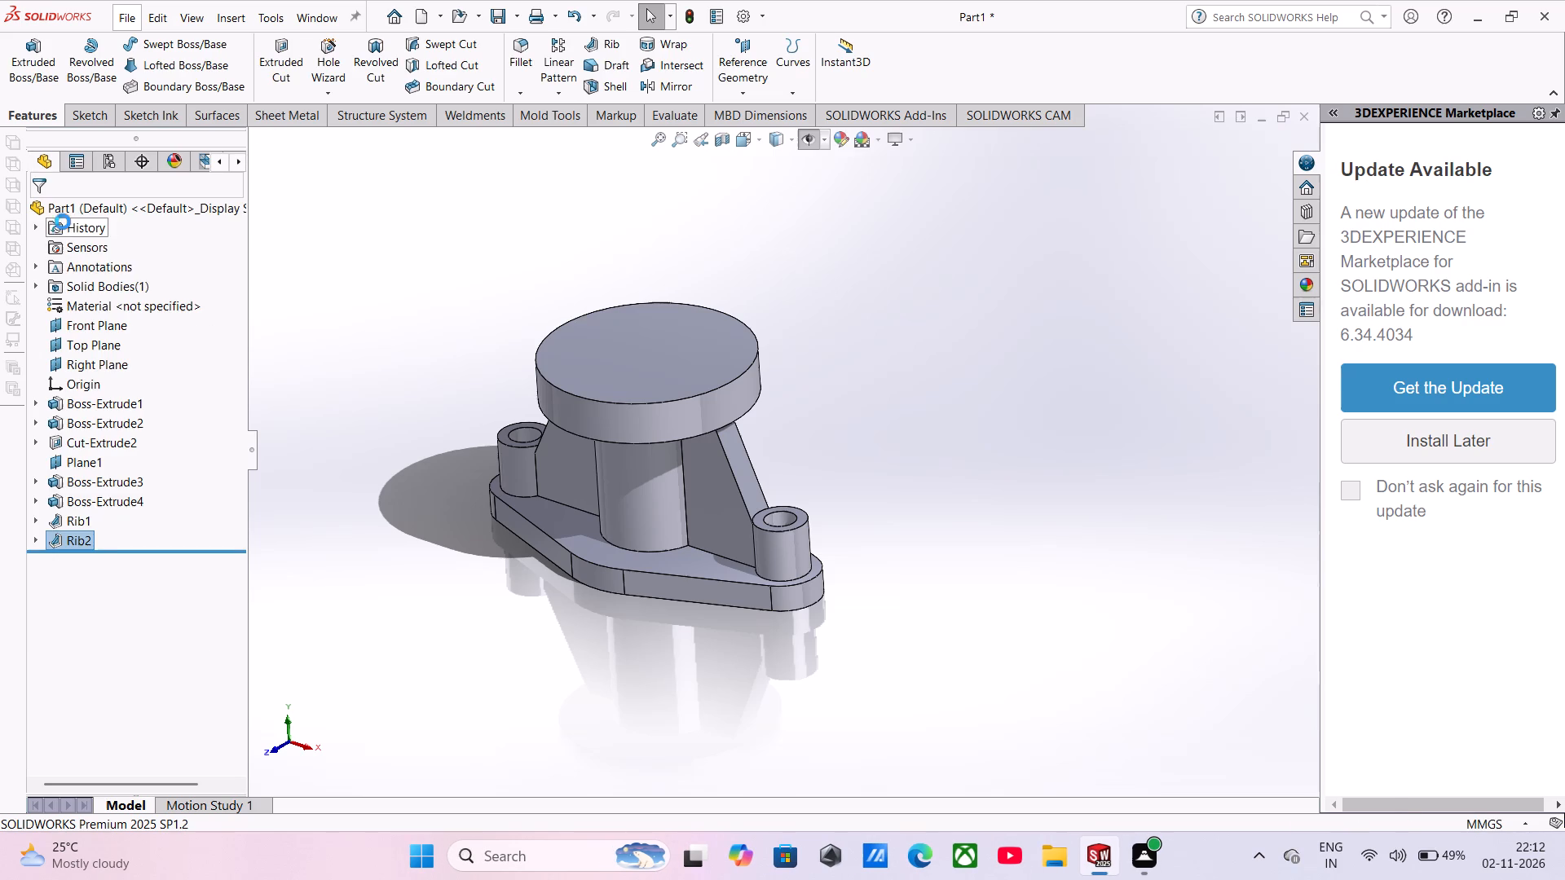
Sketch a 20 mm diameter circle centred on the origin on the top disc's upper face.
left_click(652, 371)
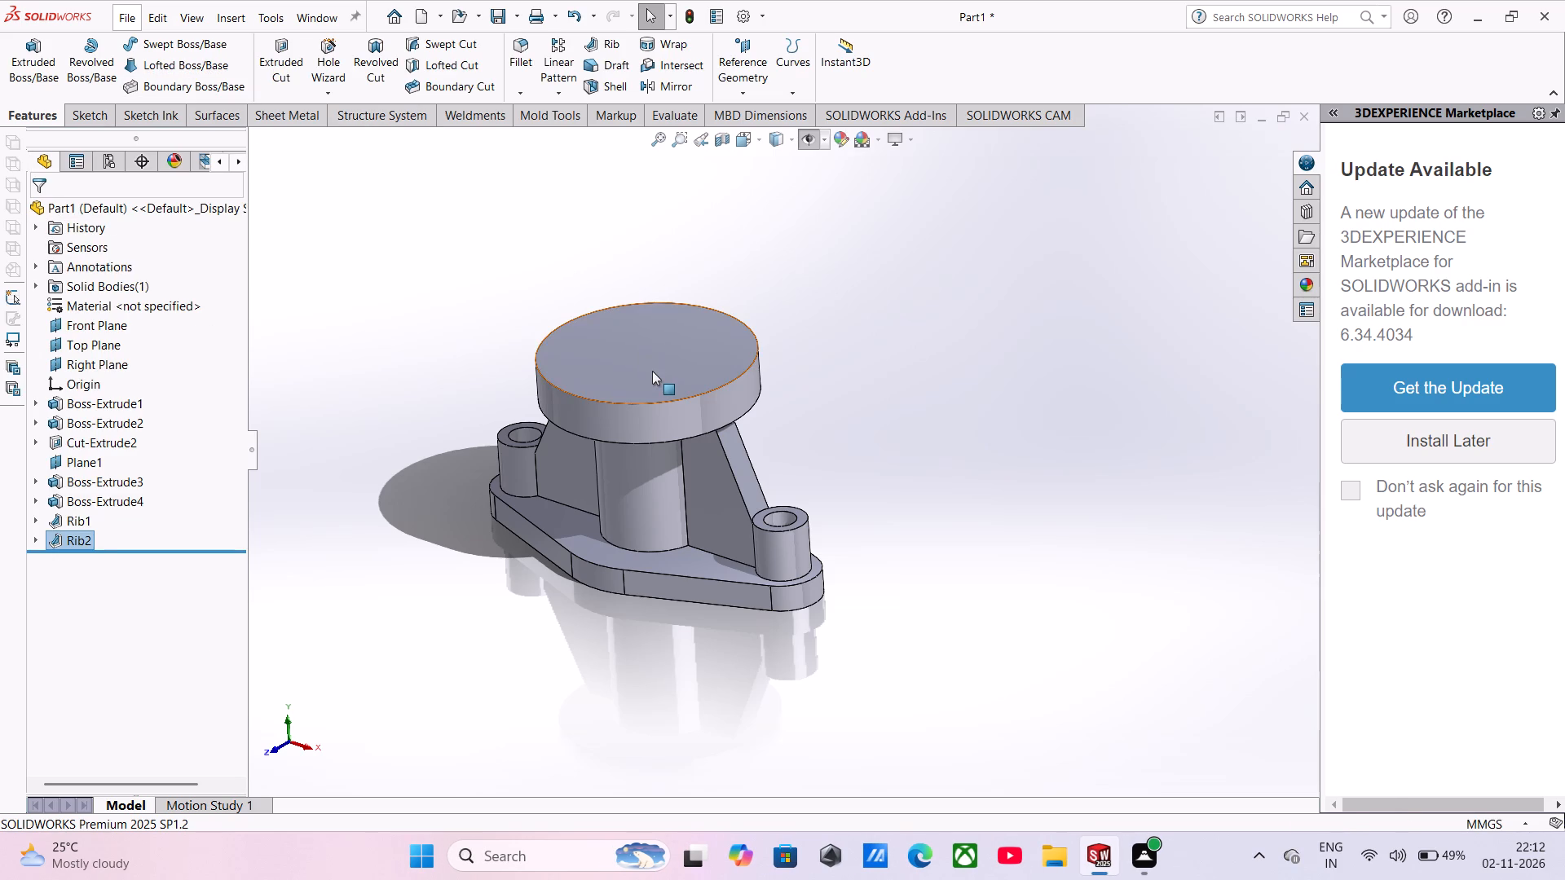
left_click(724, 326)
left_click(580, 291)
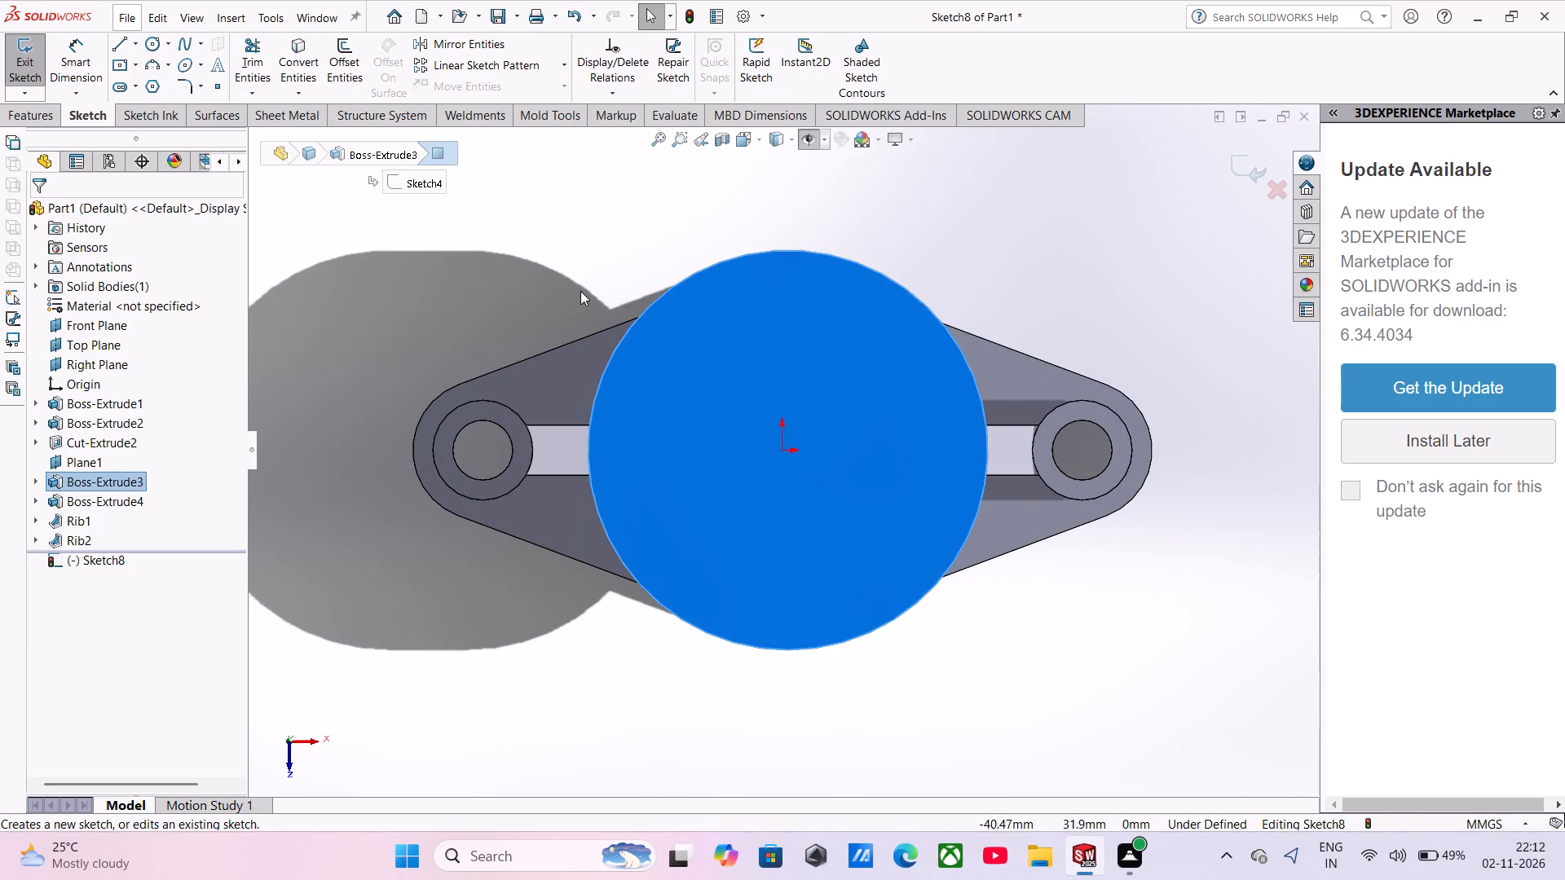
left_click(152, 42)
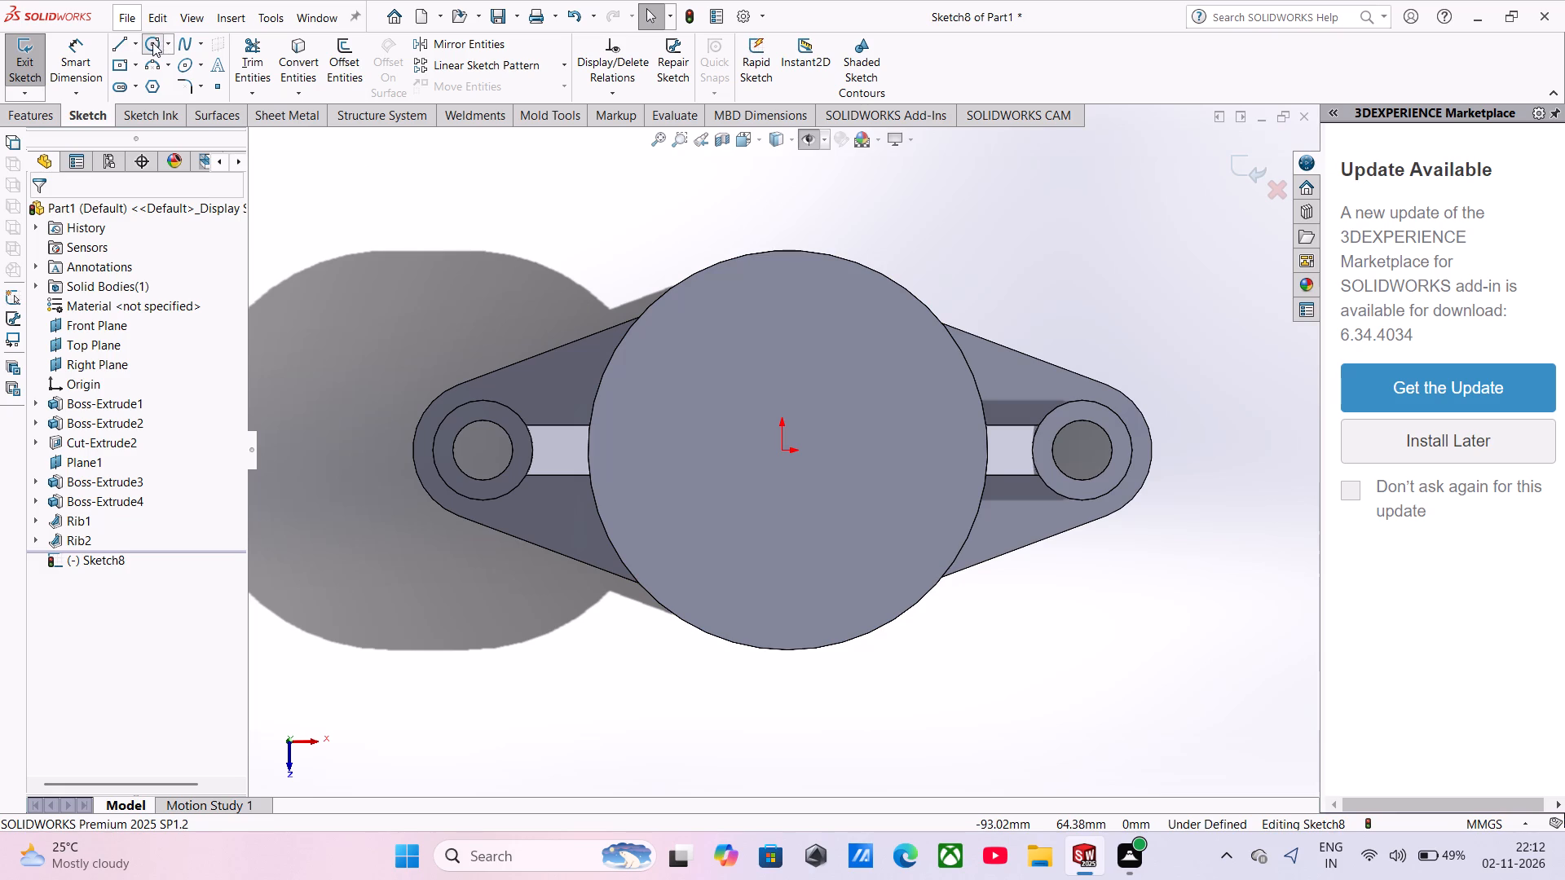
left_click(783, 452)
left_click(800, 525)
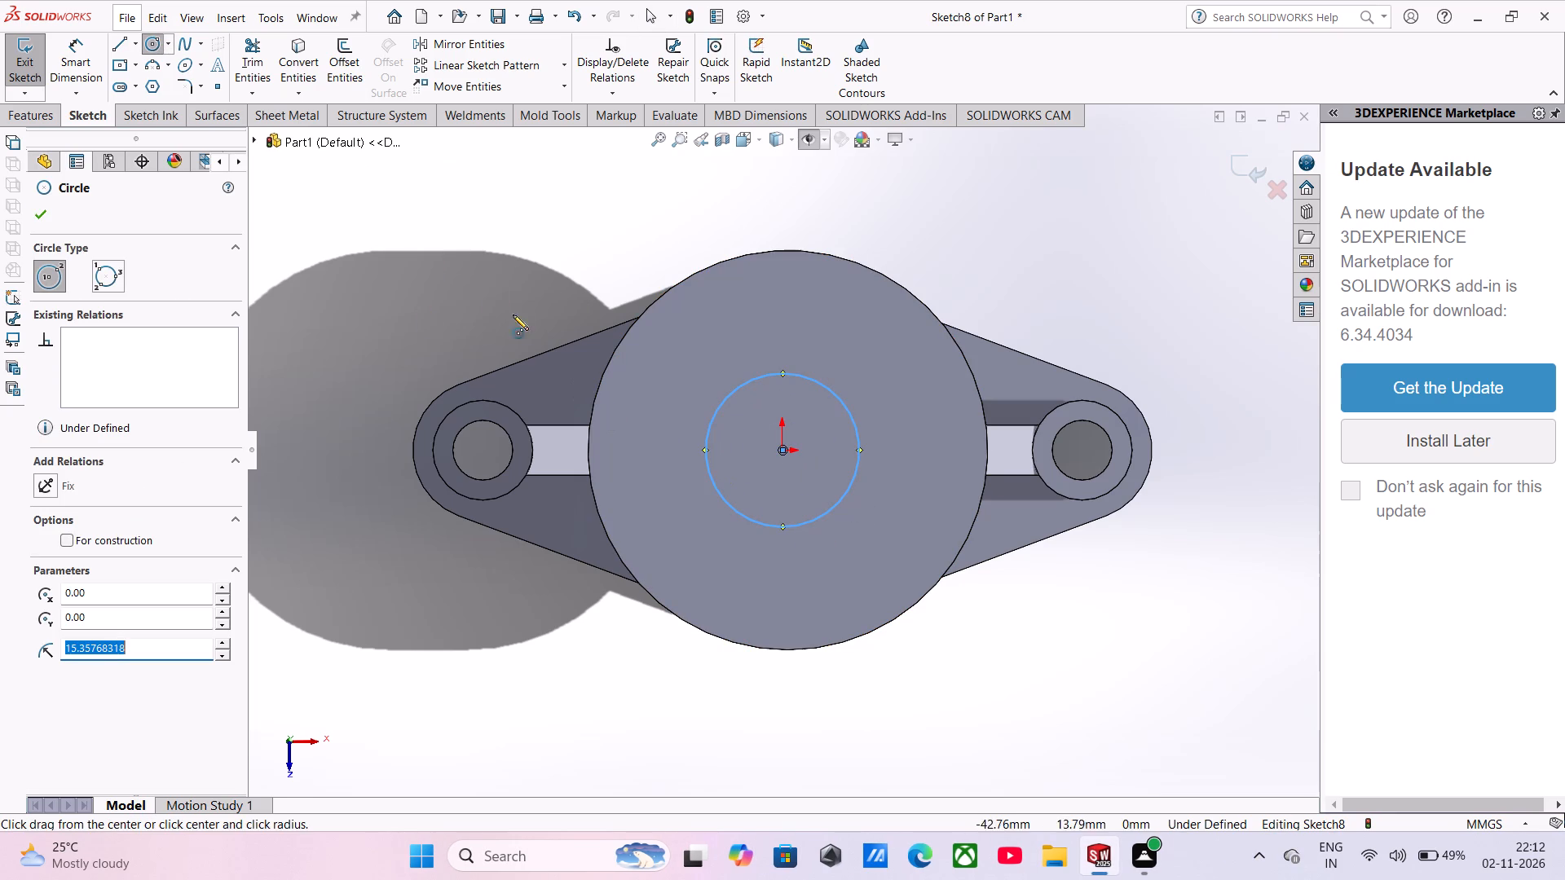
left_click(70, 56)
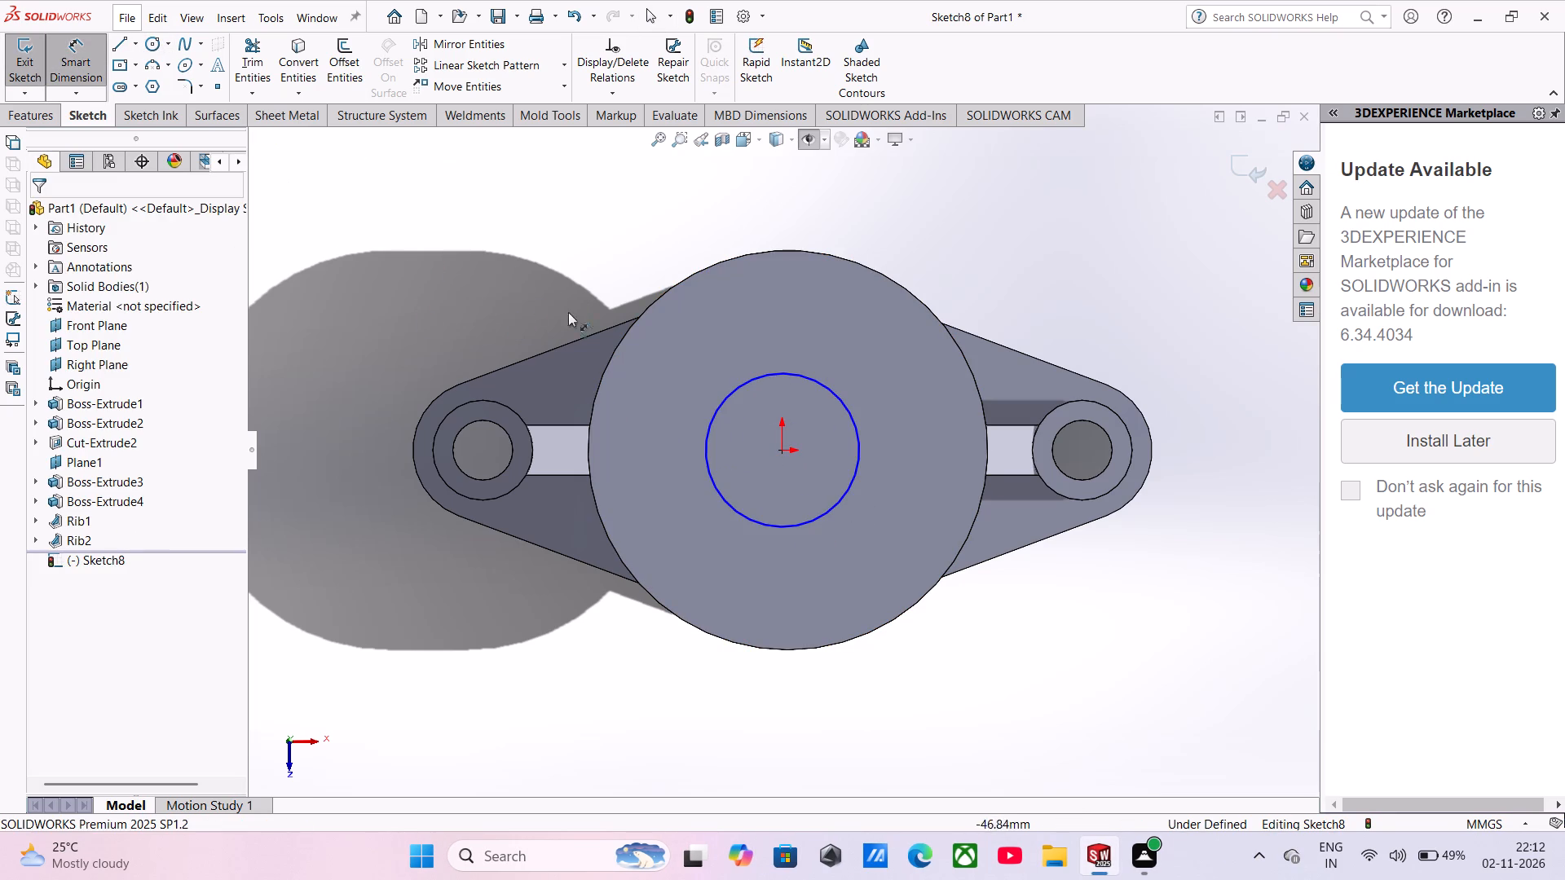
left_click(756, 377)
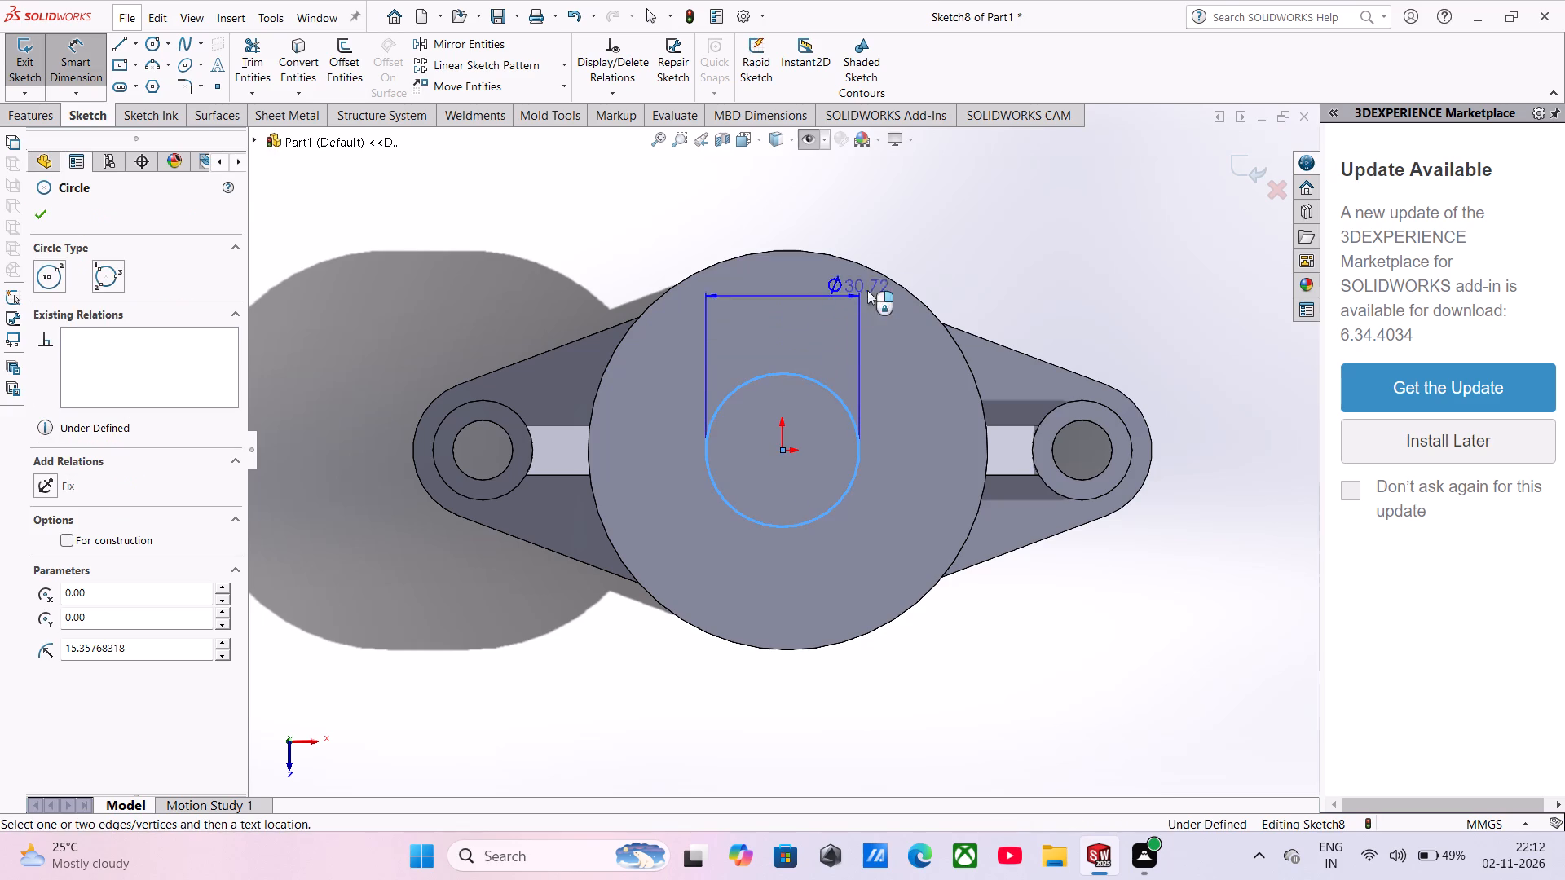
left_click(803, 223)
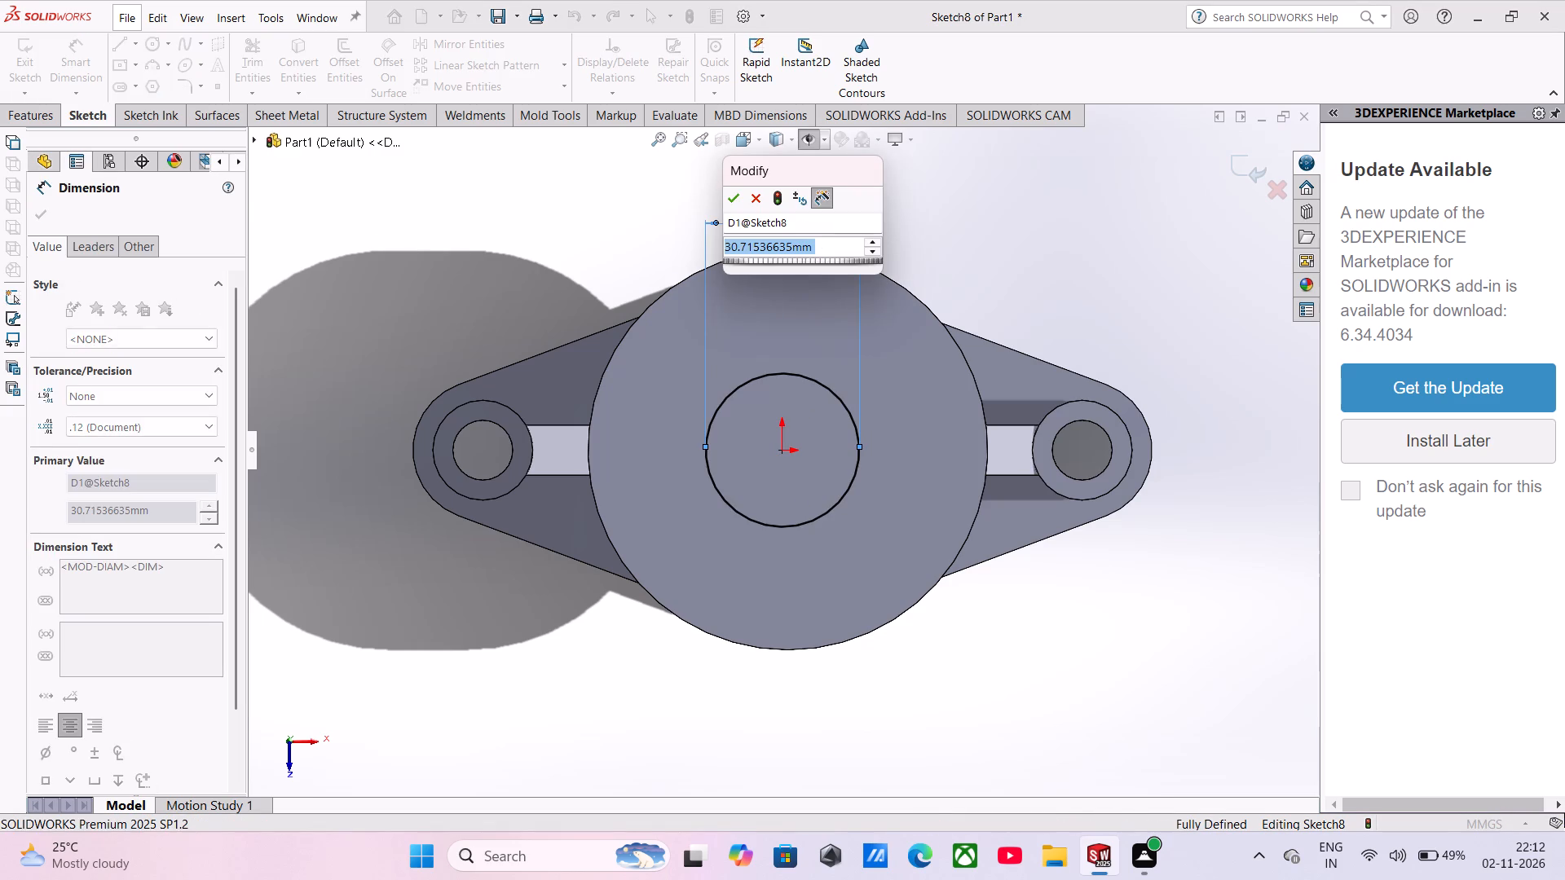
type("20")
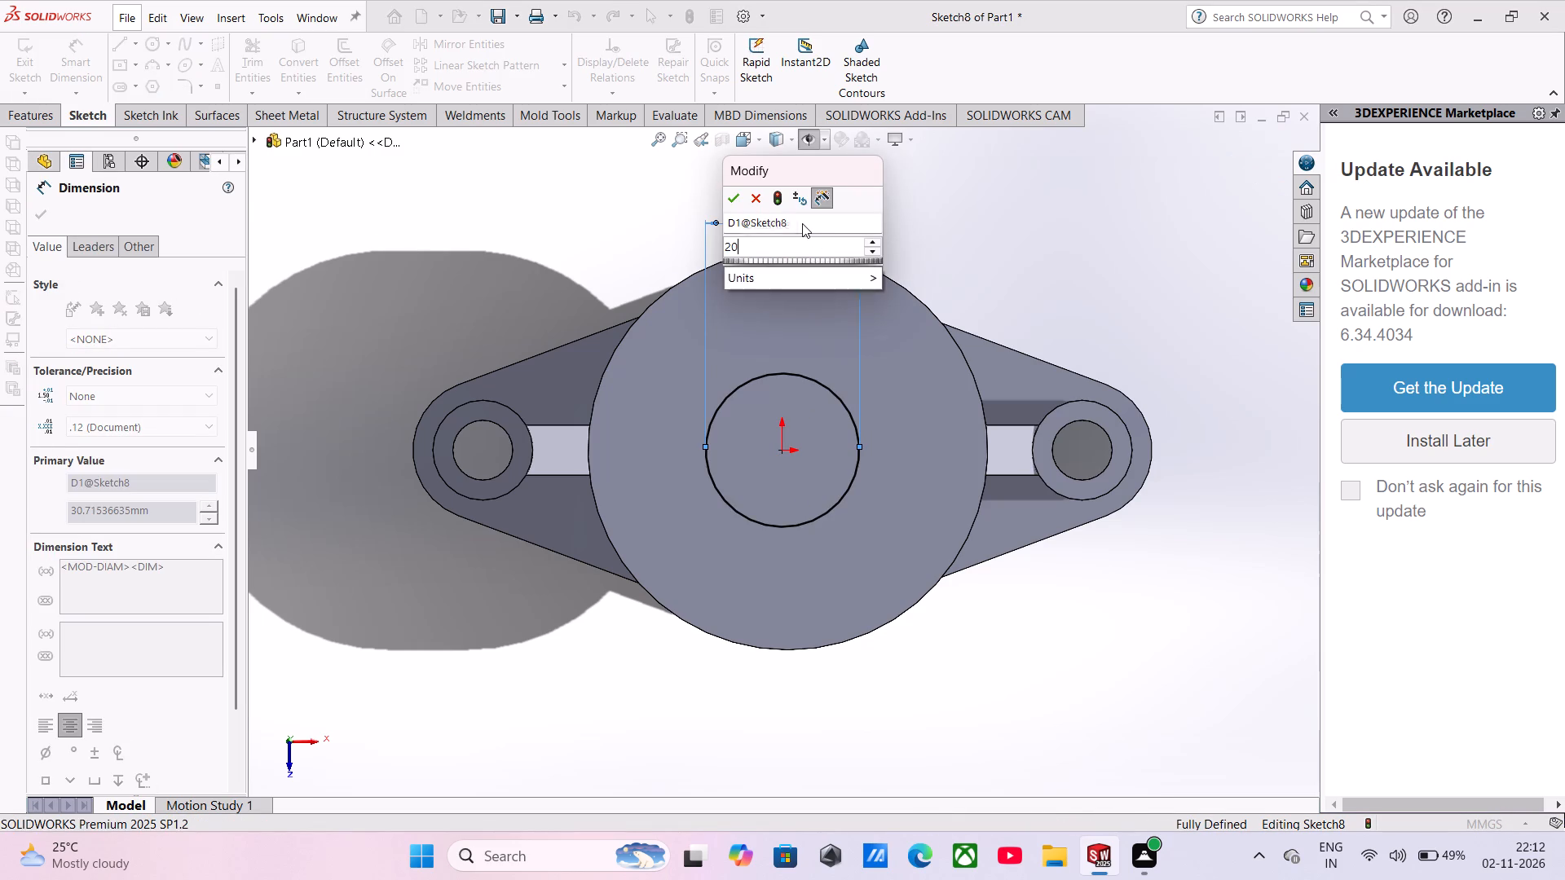
key("Return")
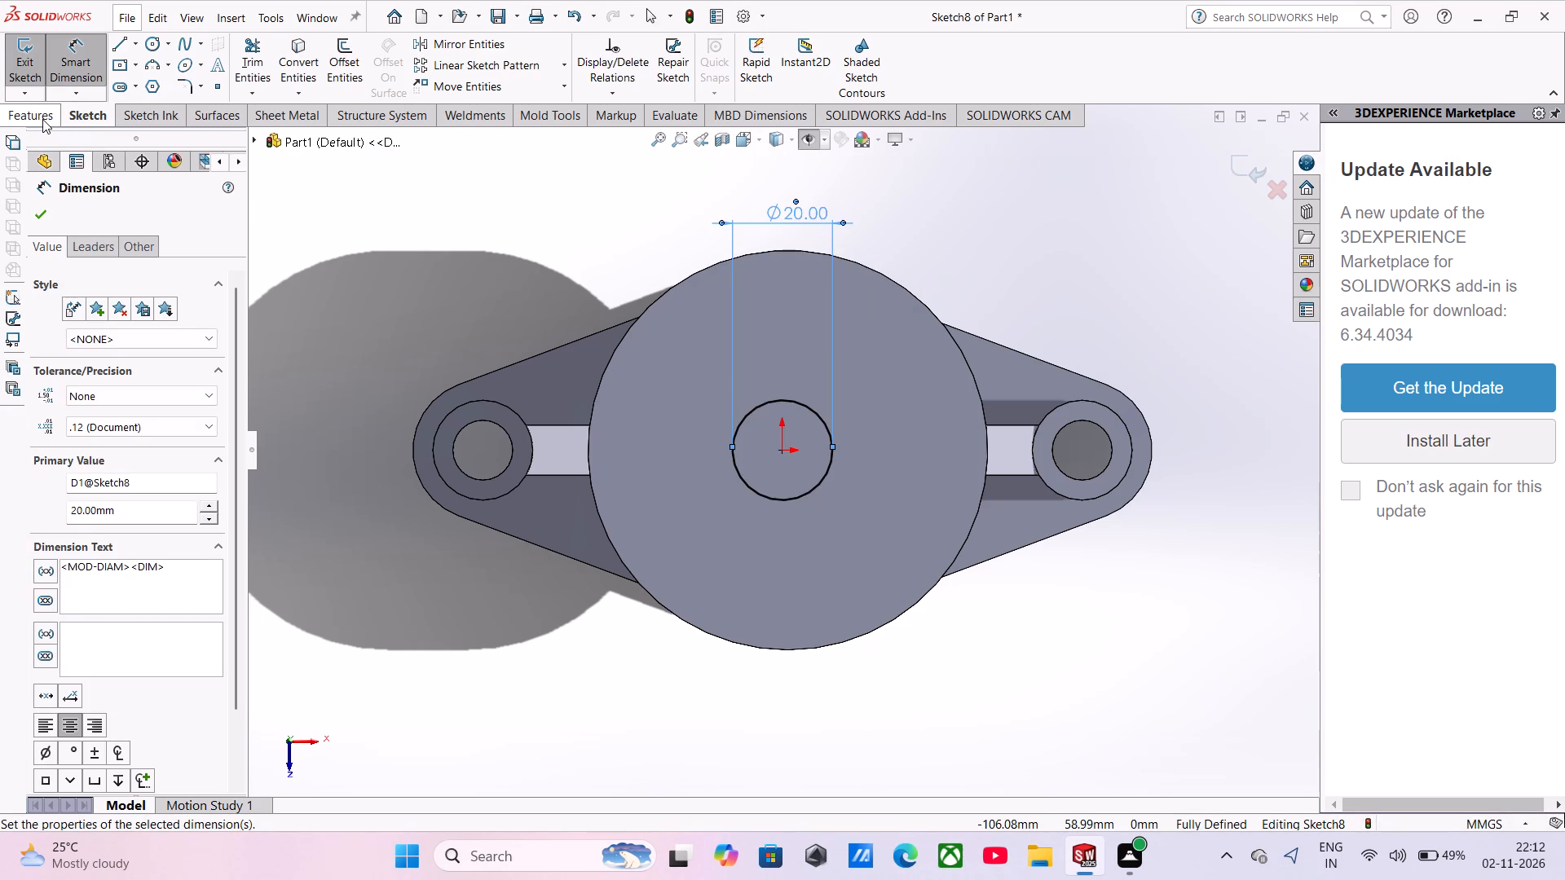
Boss-extrude the 20 mm circle 30 mm downward into the disc and column, merging the result.
left_click(42, 119)
left_click(26, 75)
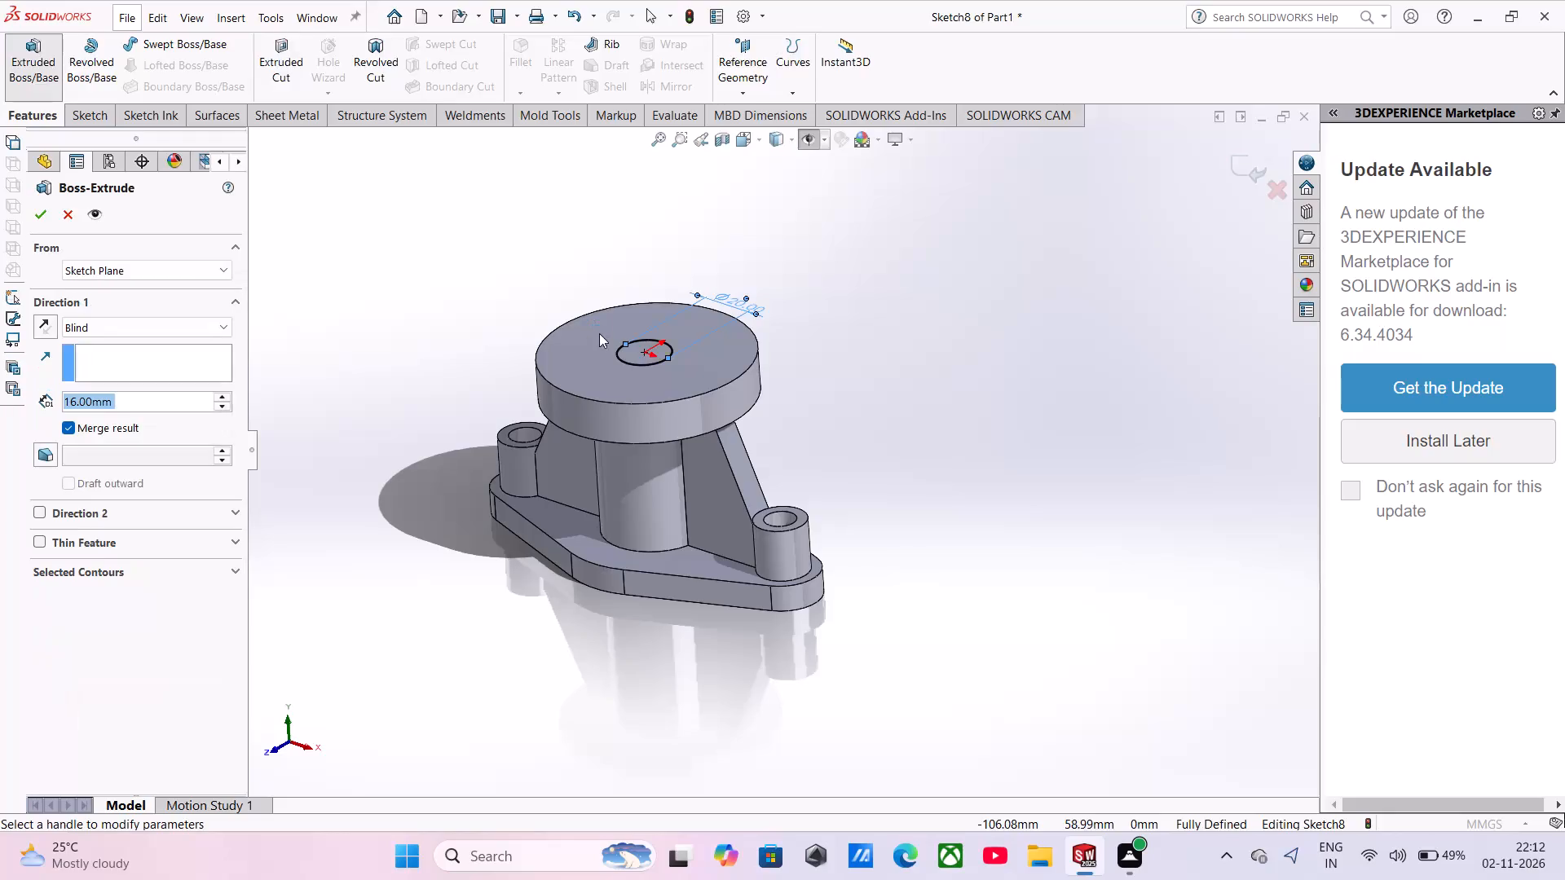
left_click(37, 327)
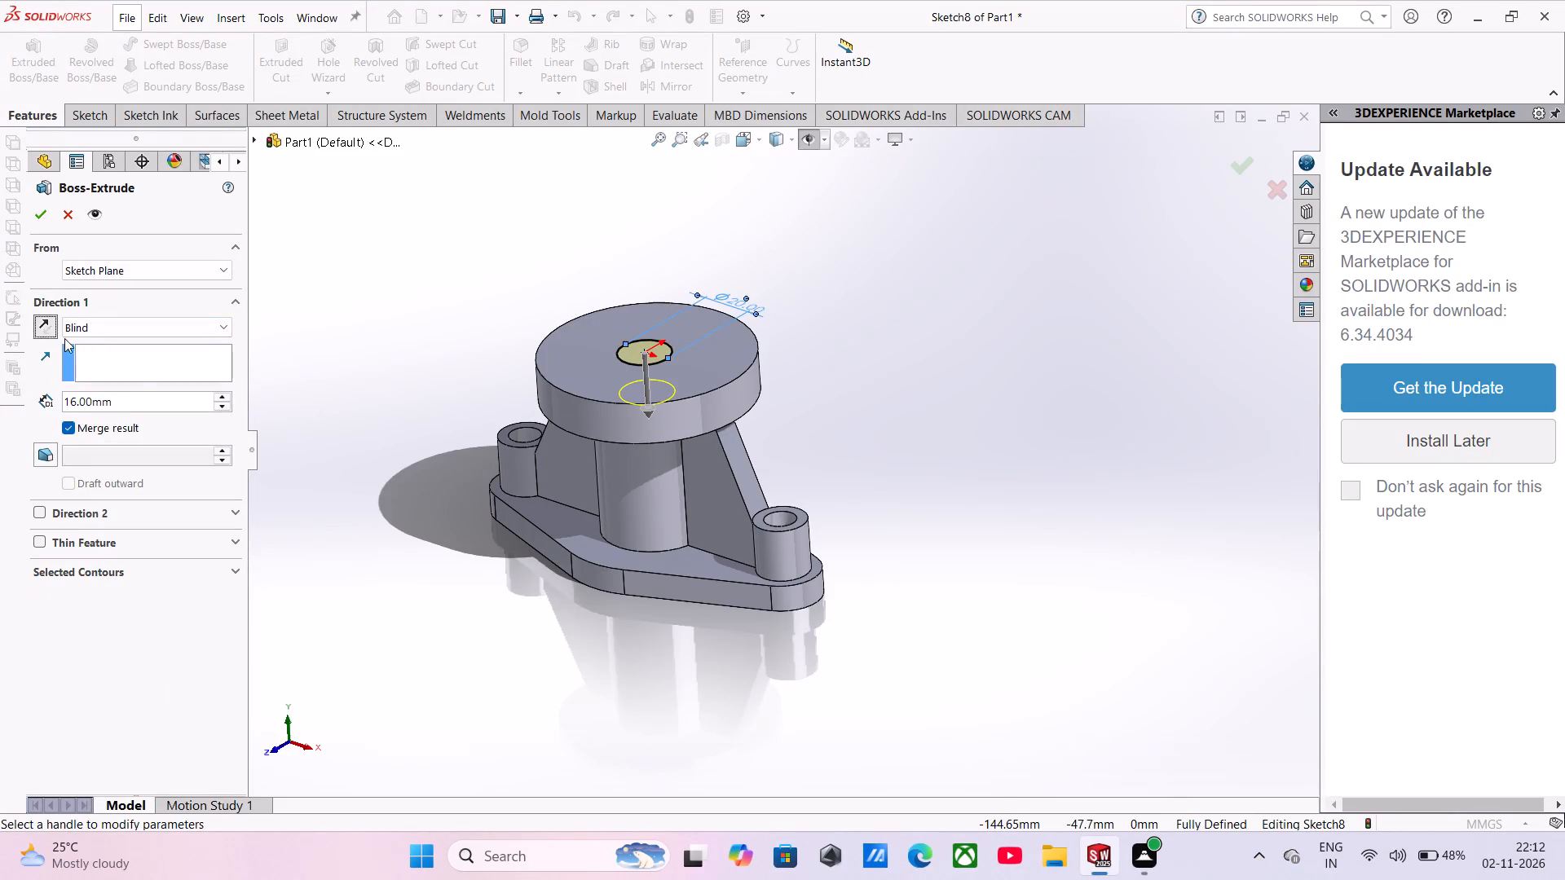
left_click_drag(150, 398, 0, 403)
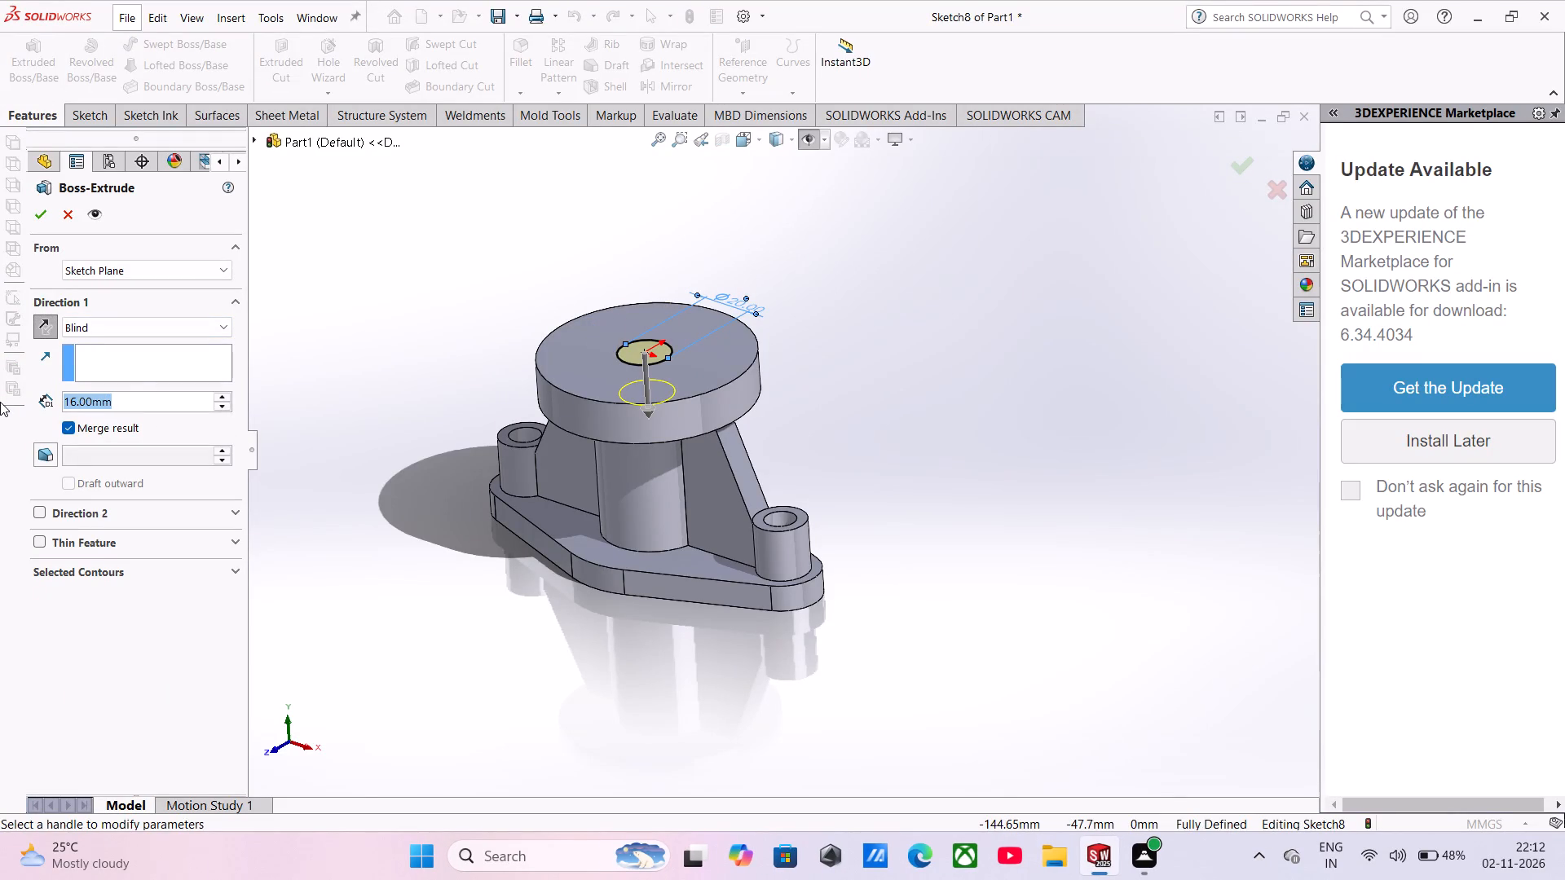
key("3")
key("0")
key("Return")
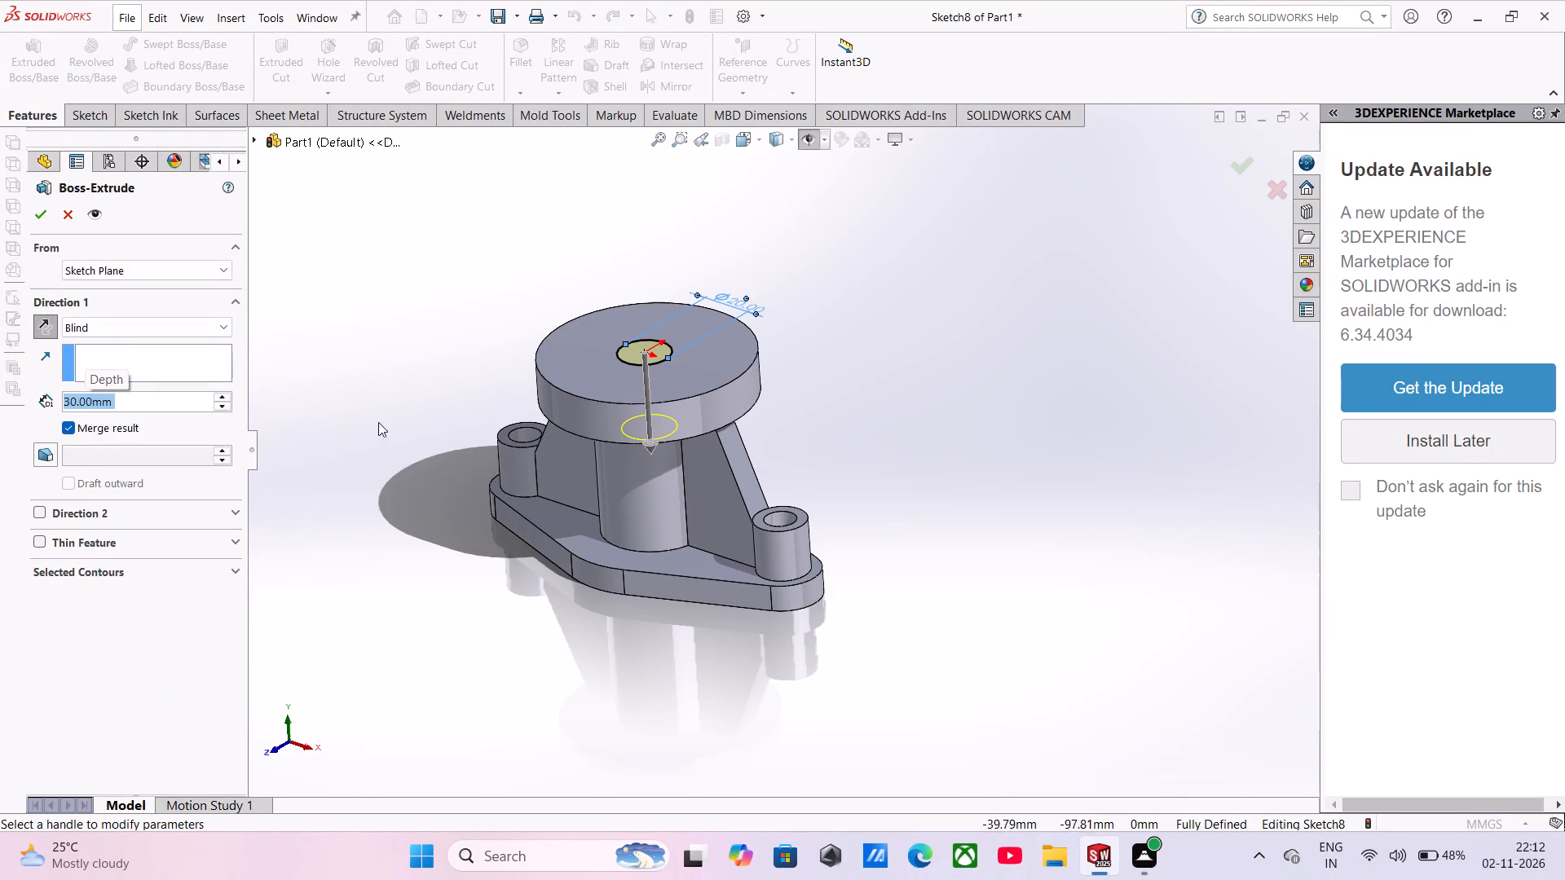
left_click(50, 215)
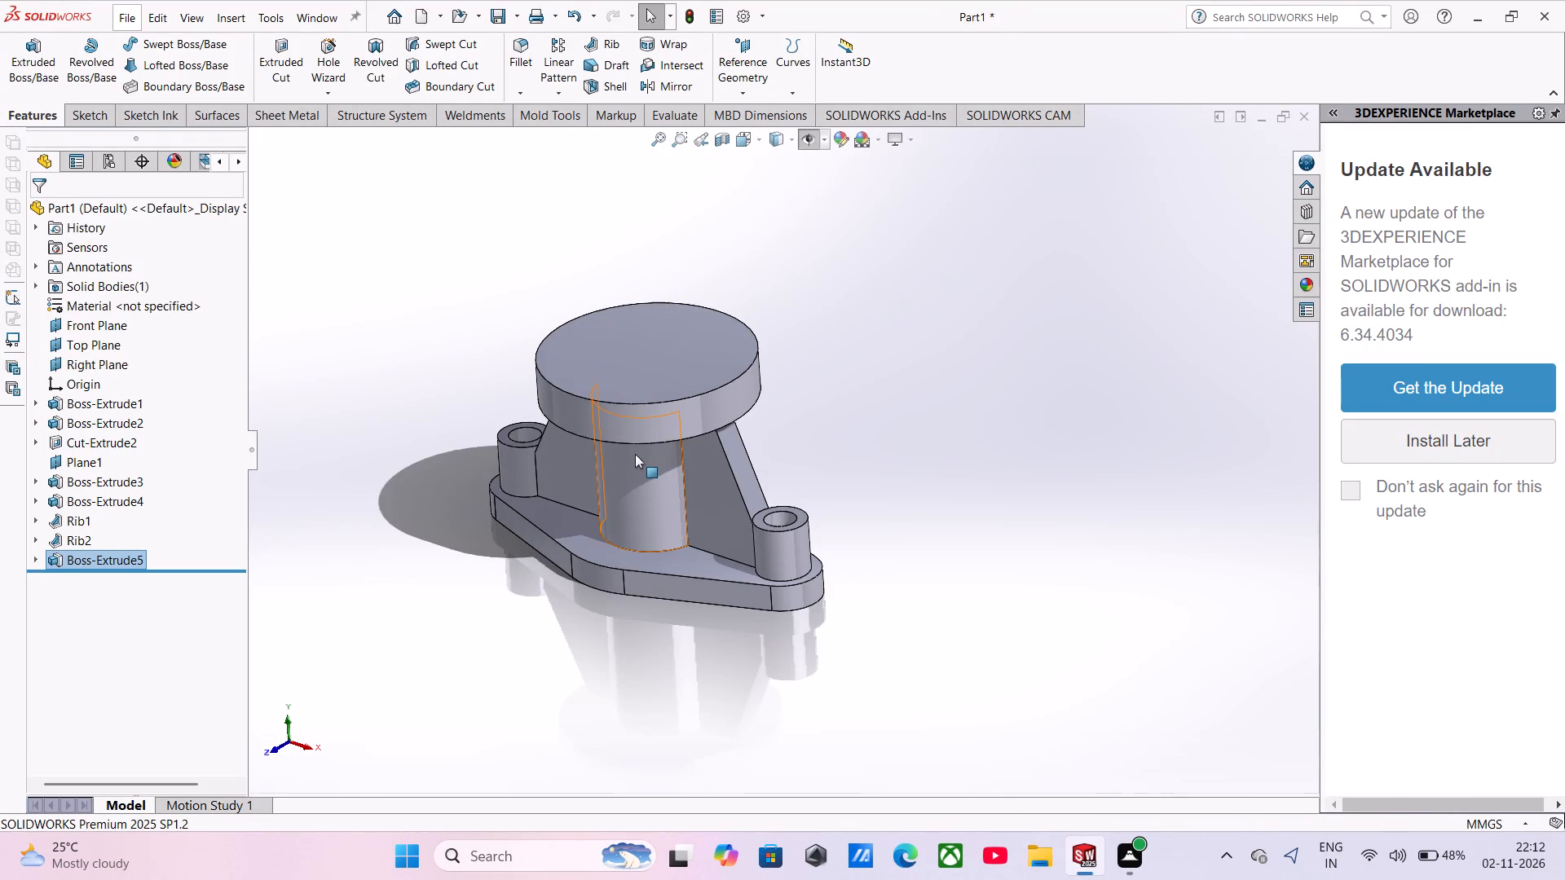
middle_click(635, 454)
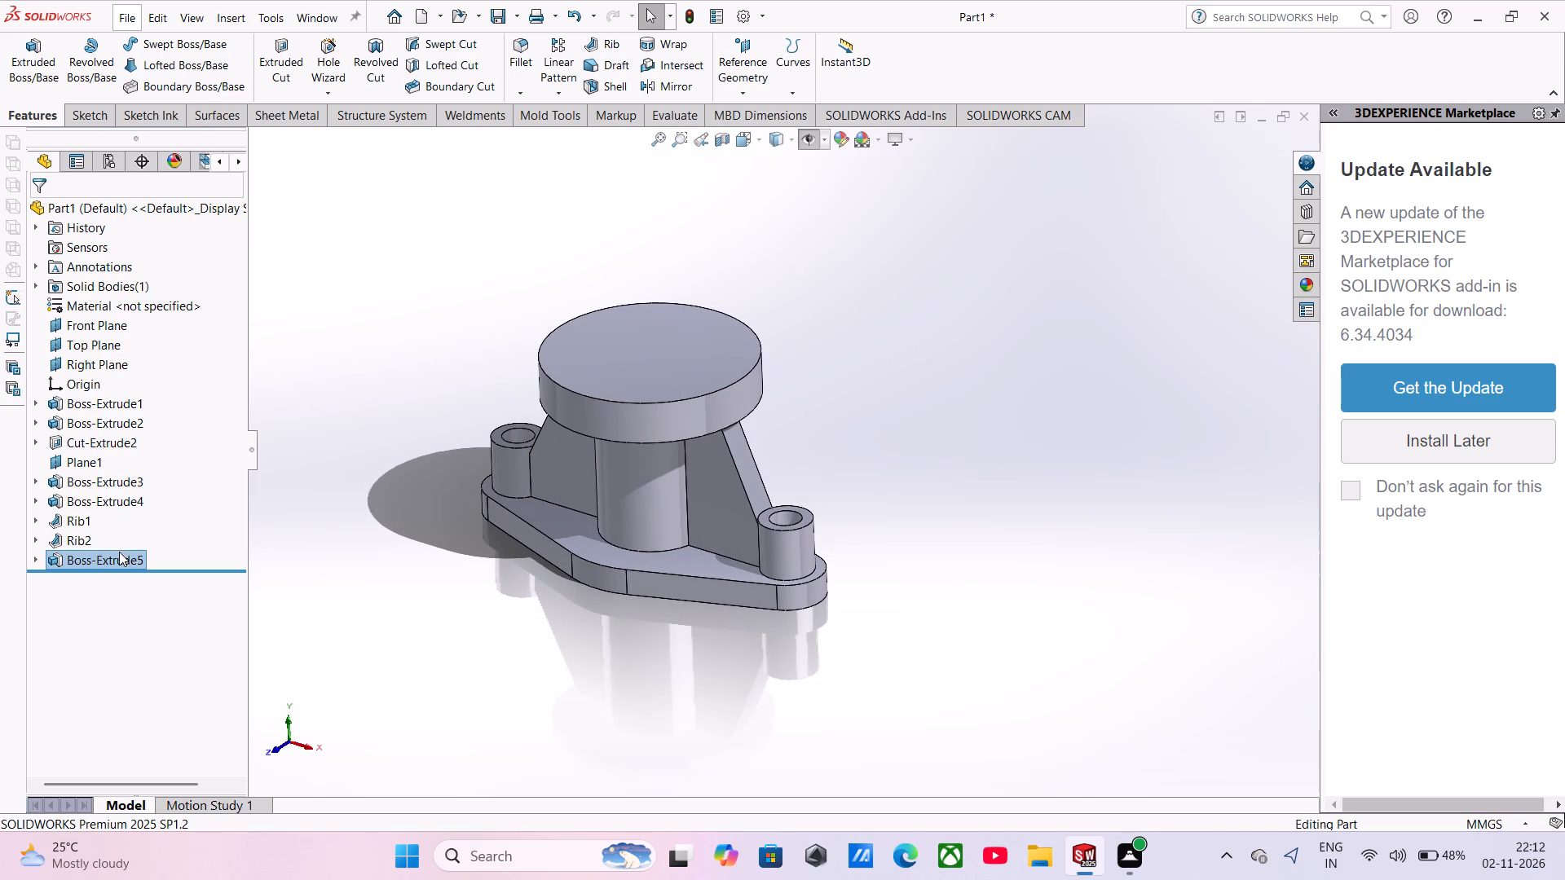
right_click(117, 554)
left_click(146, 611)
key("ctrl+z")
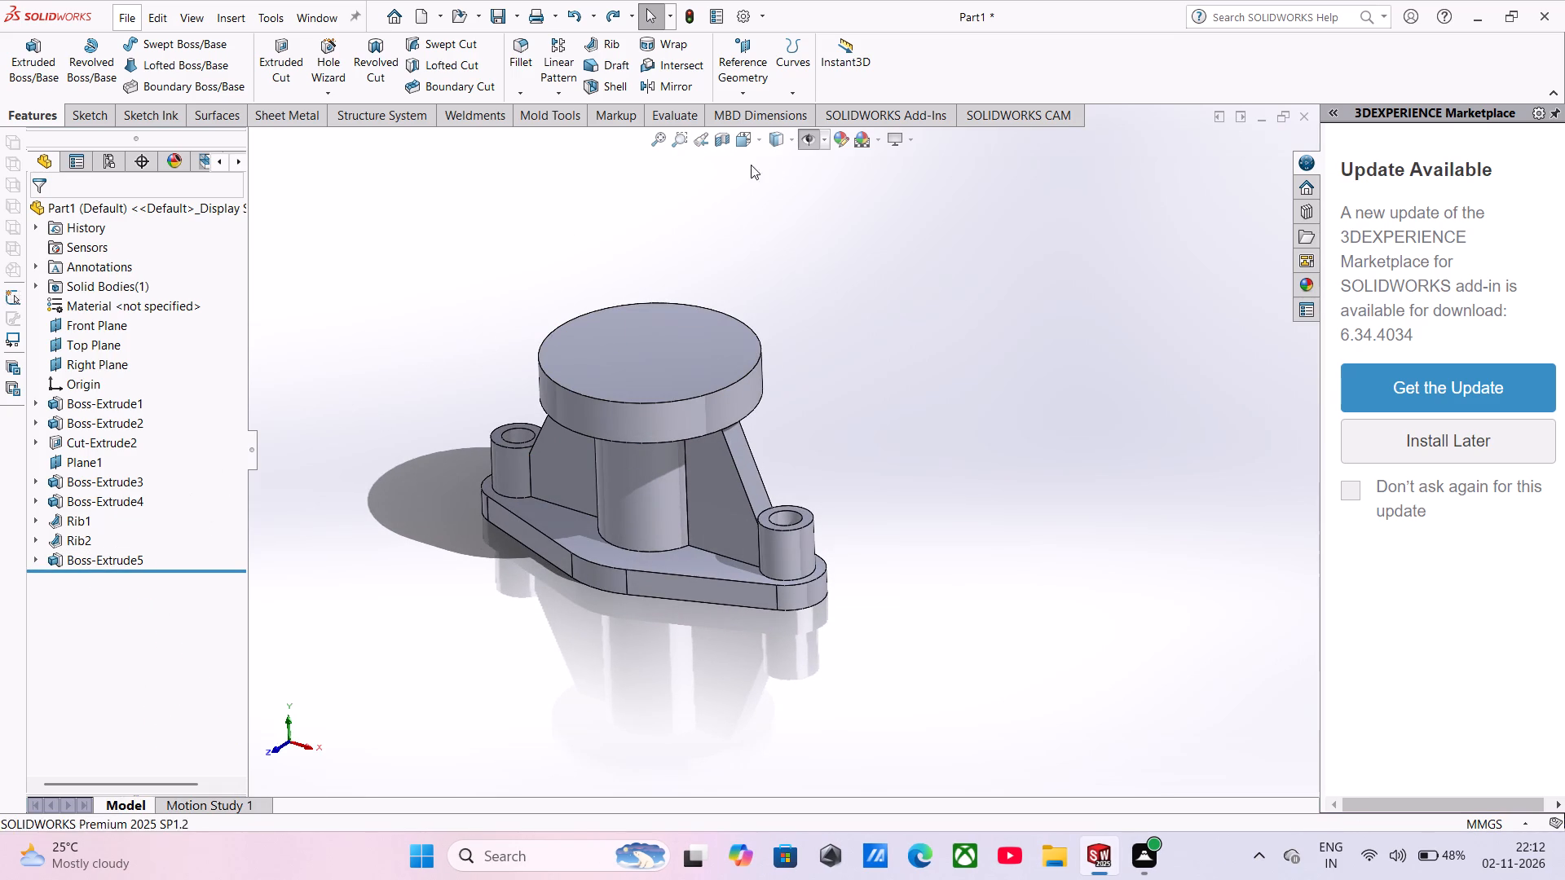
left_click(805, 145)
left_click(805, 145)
Start a new sketch on the disc's upper face with a 20 mm diameter circle centred on the origin.
left_click(663, 354)
left_click(746, 308)
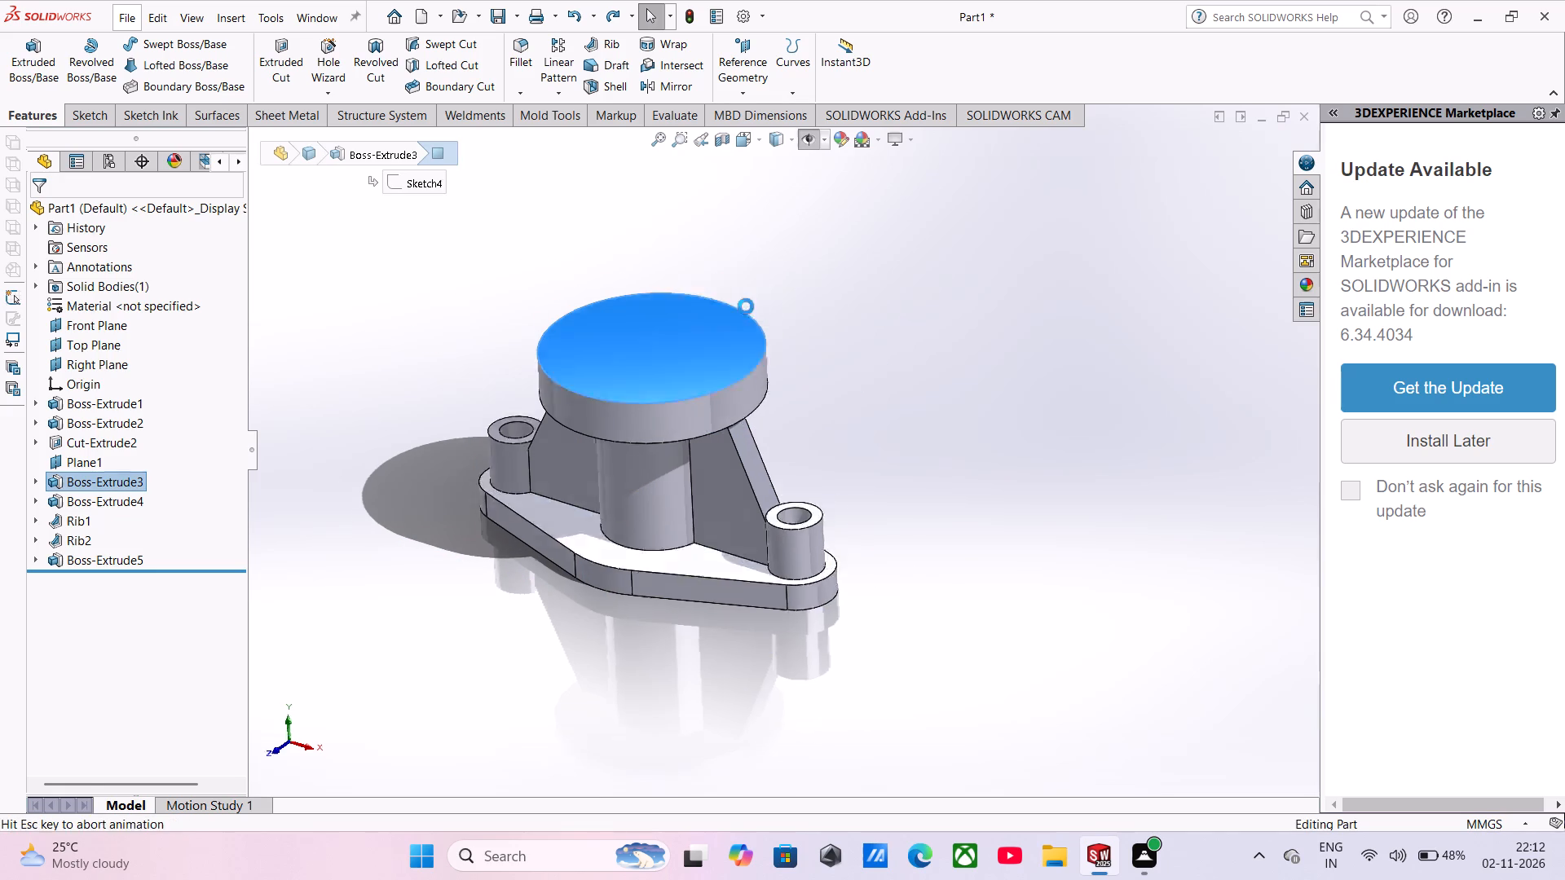
left_click(571, 257)
left_click(157, 38)
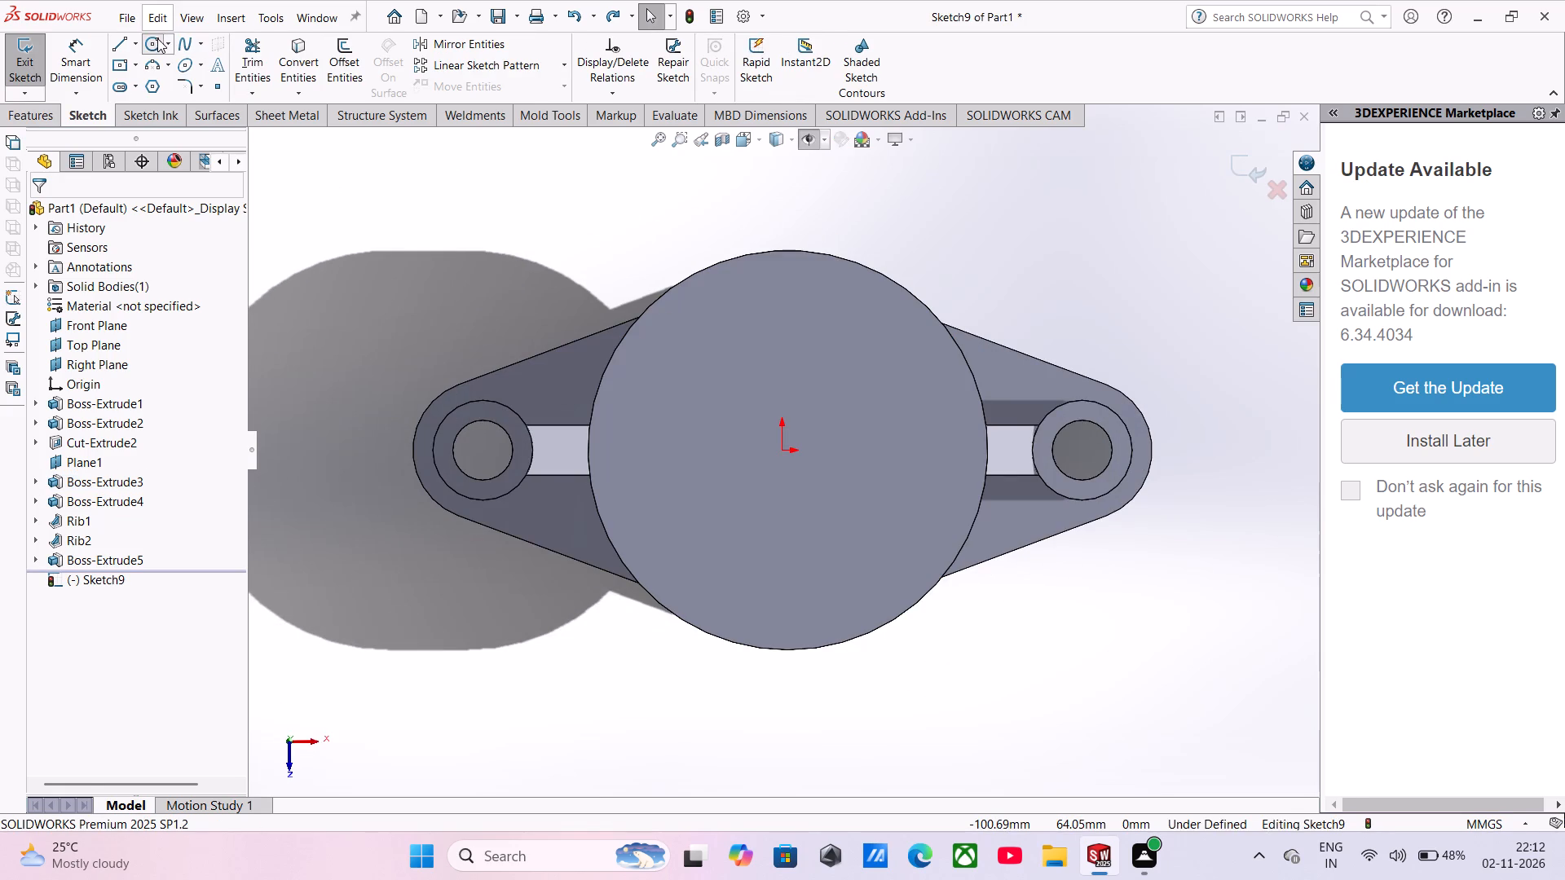
left_click(781, 451)
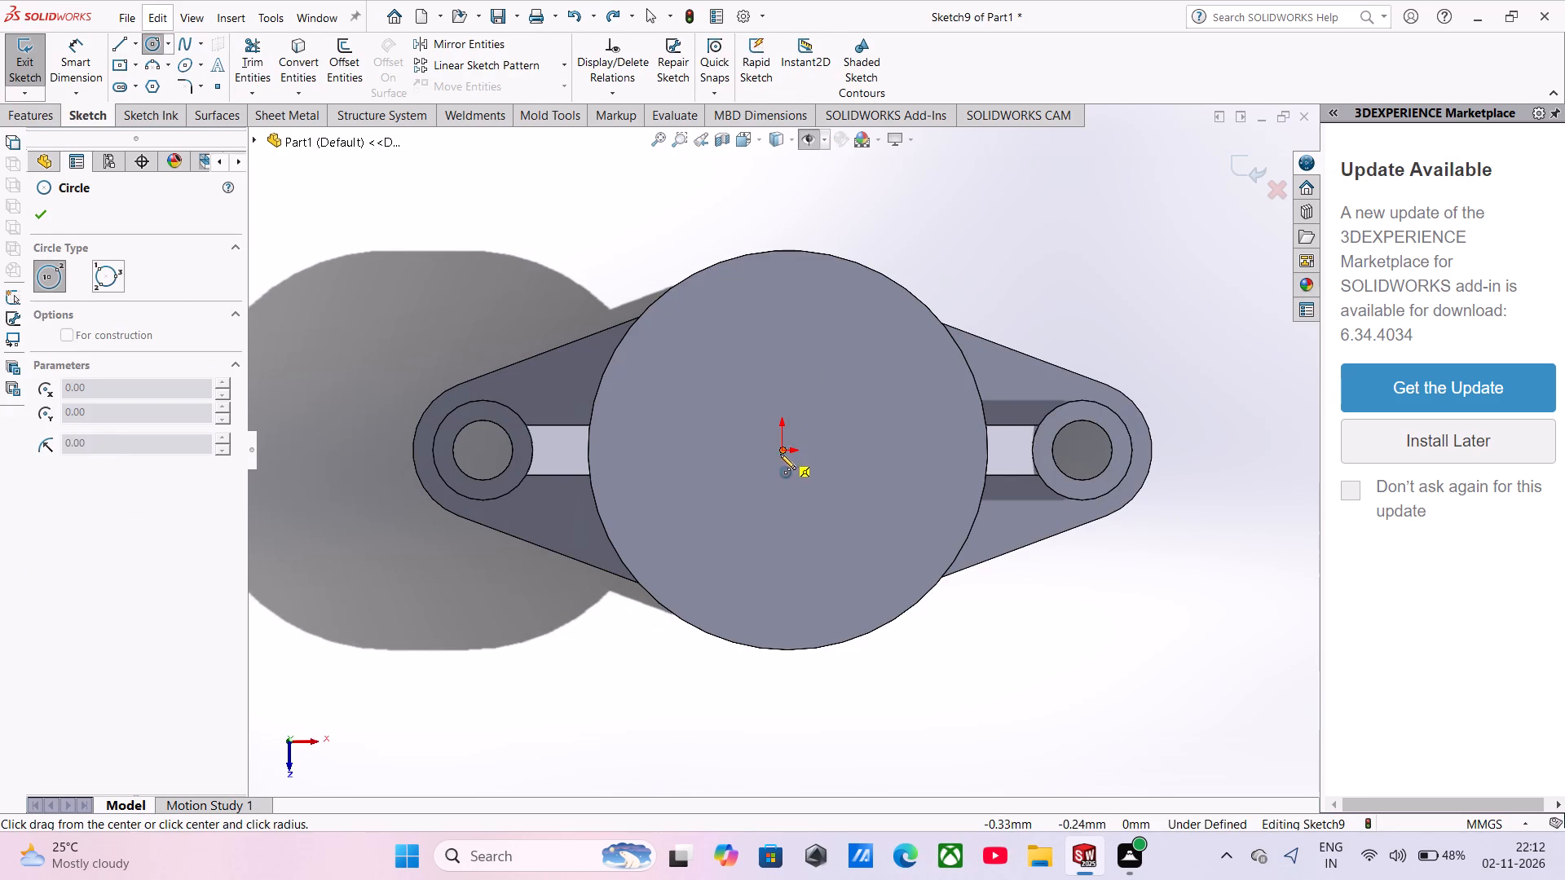
left_click(741, 470)
left_click(87, 68)
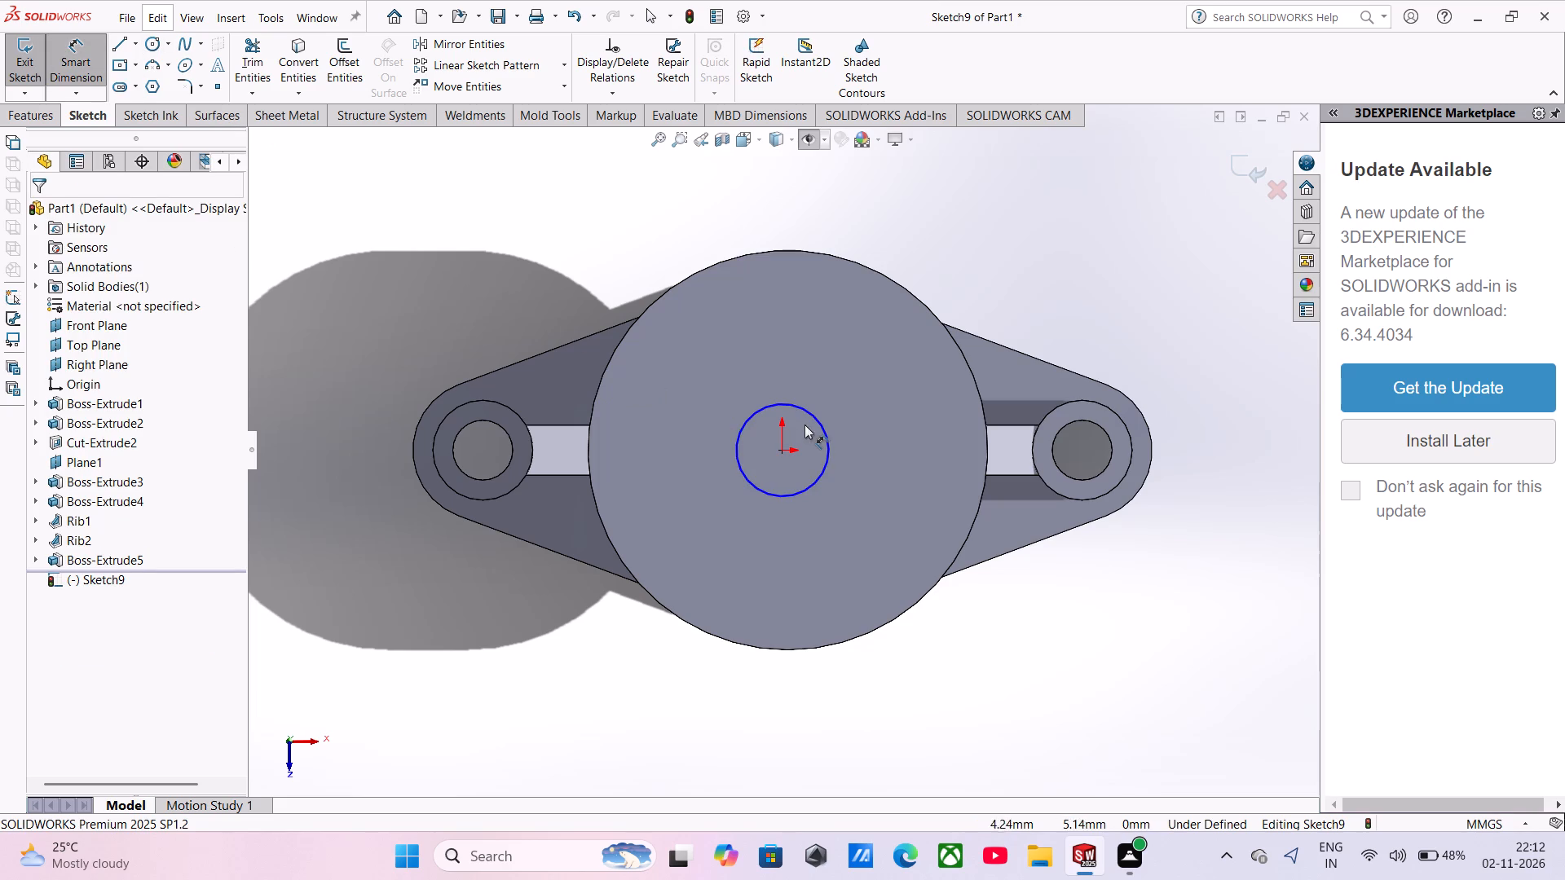
left_click(785, 409)
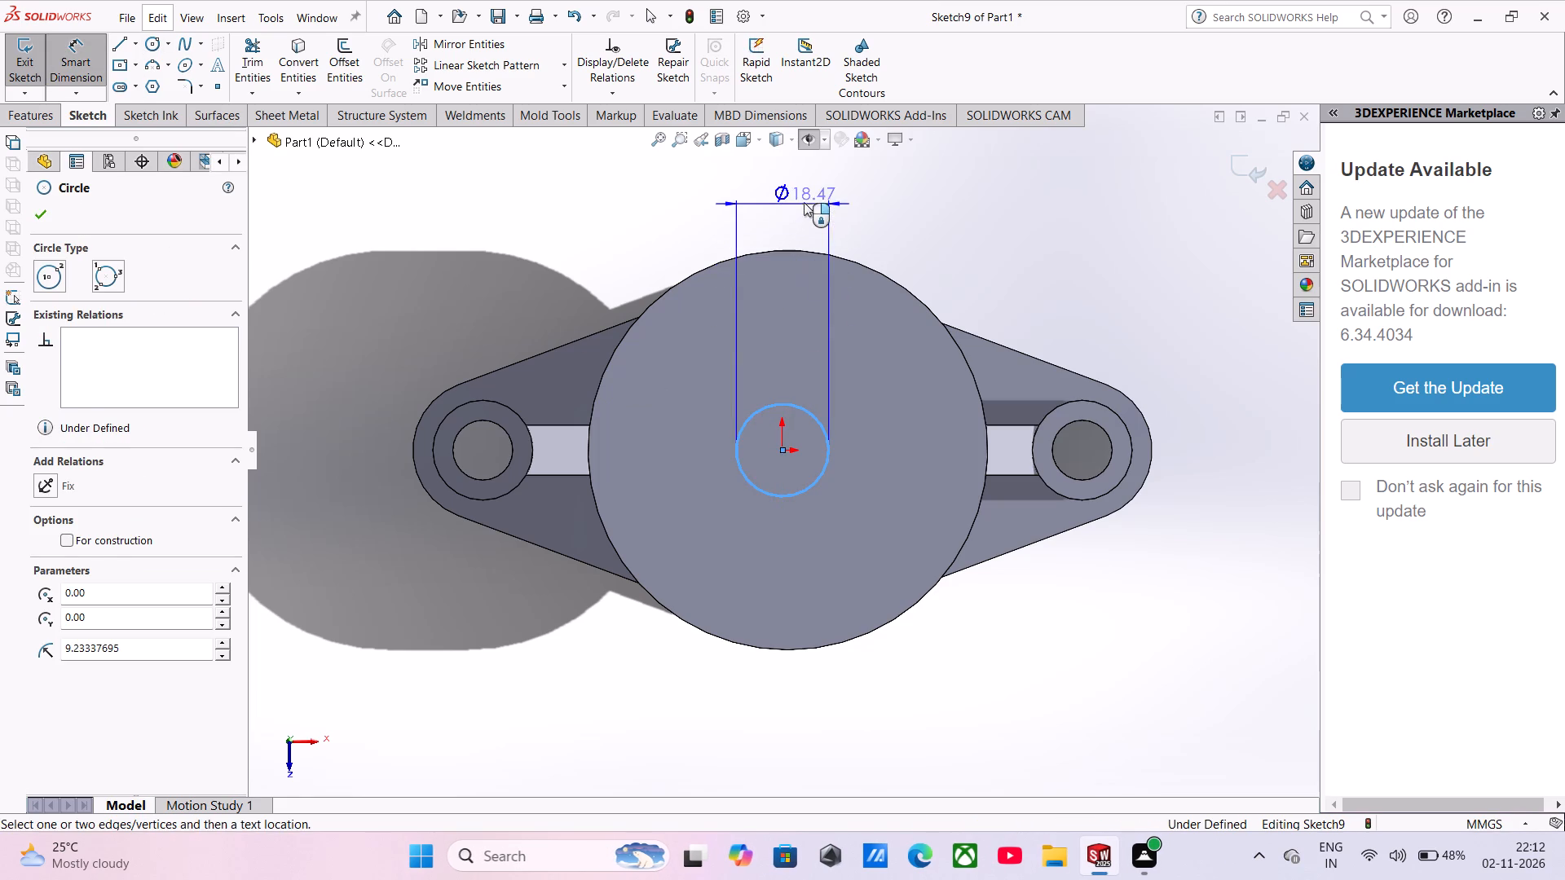
left_click(804, 202)
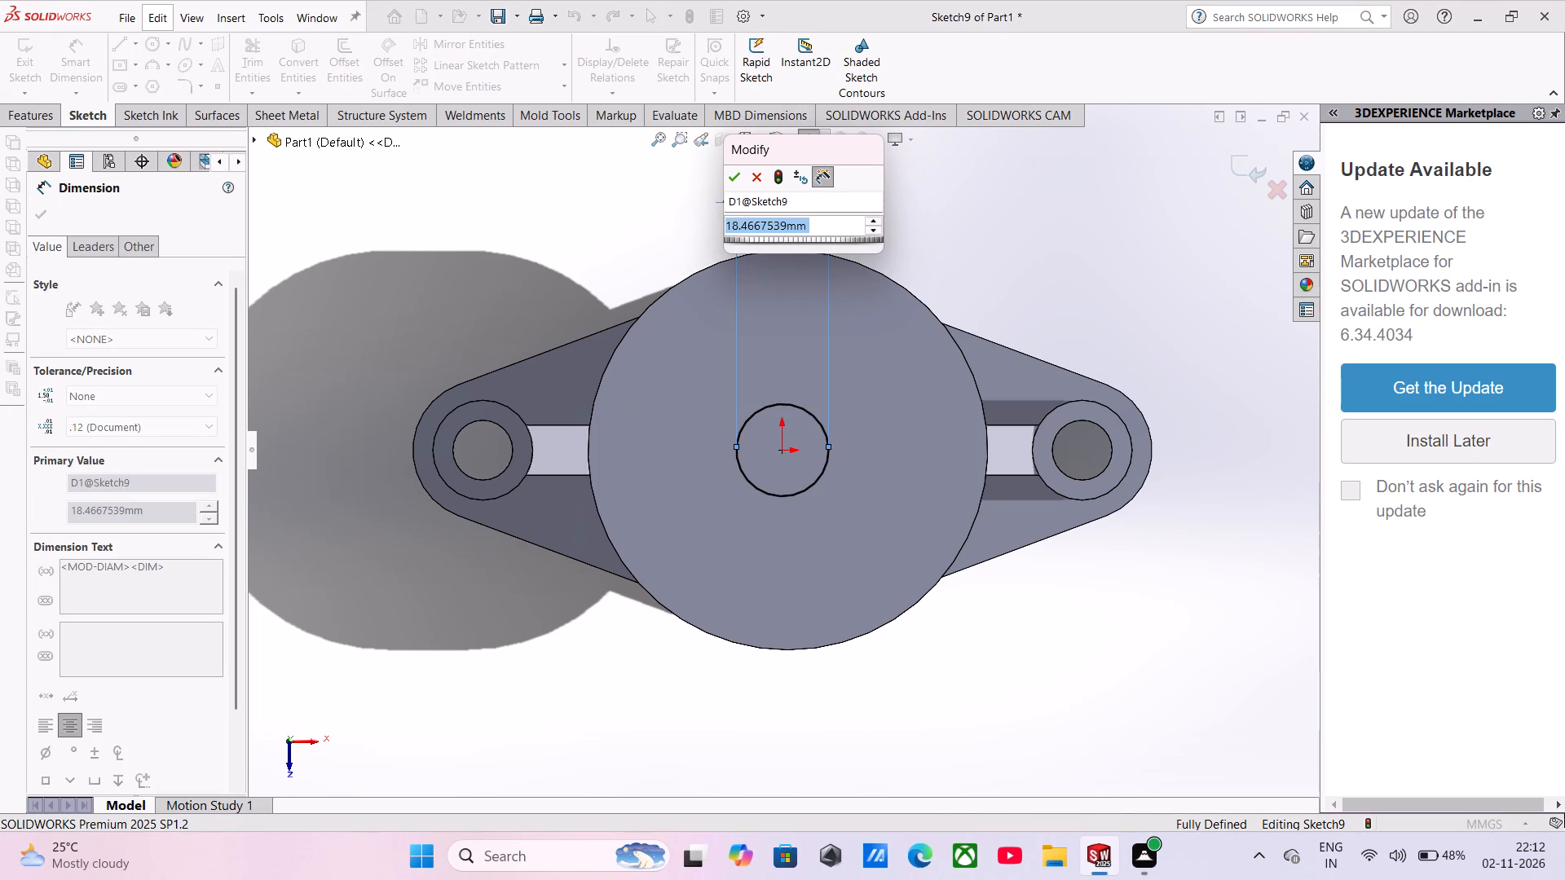
type("20")
key("Return")
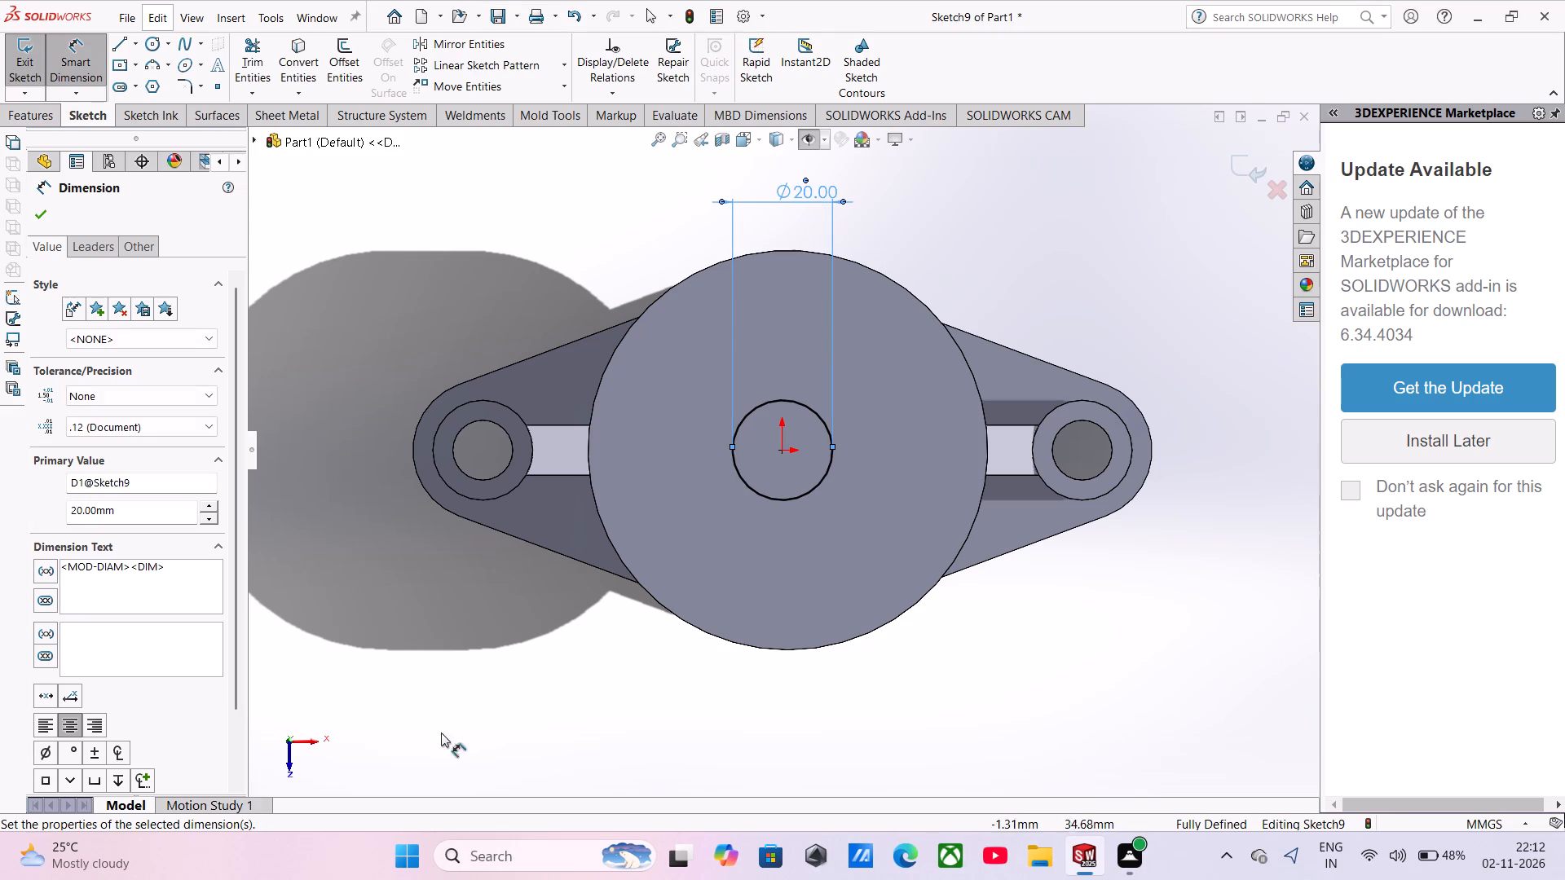
Cut-extrude the 20 mm circle 30 mm deep, down through the disc into the column.
left_click(40, 121)
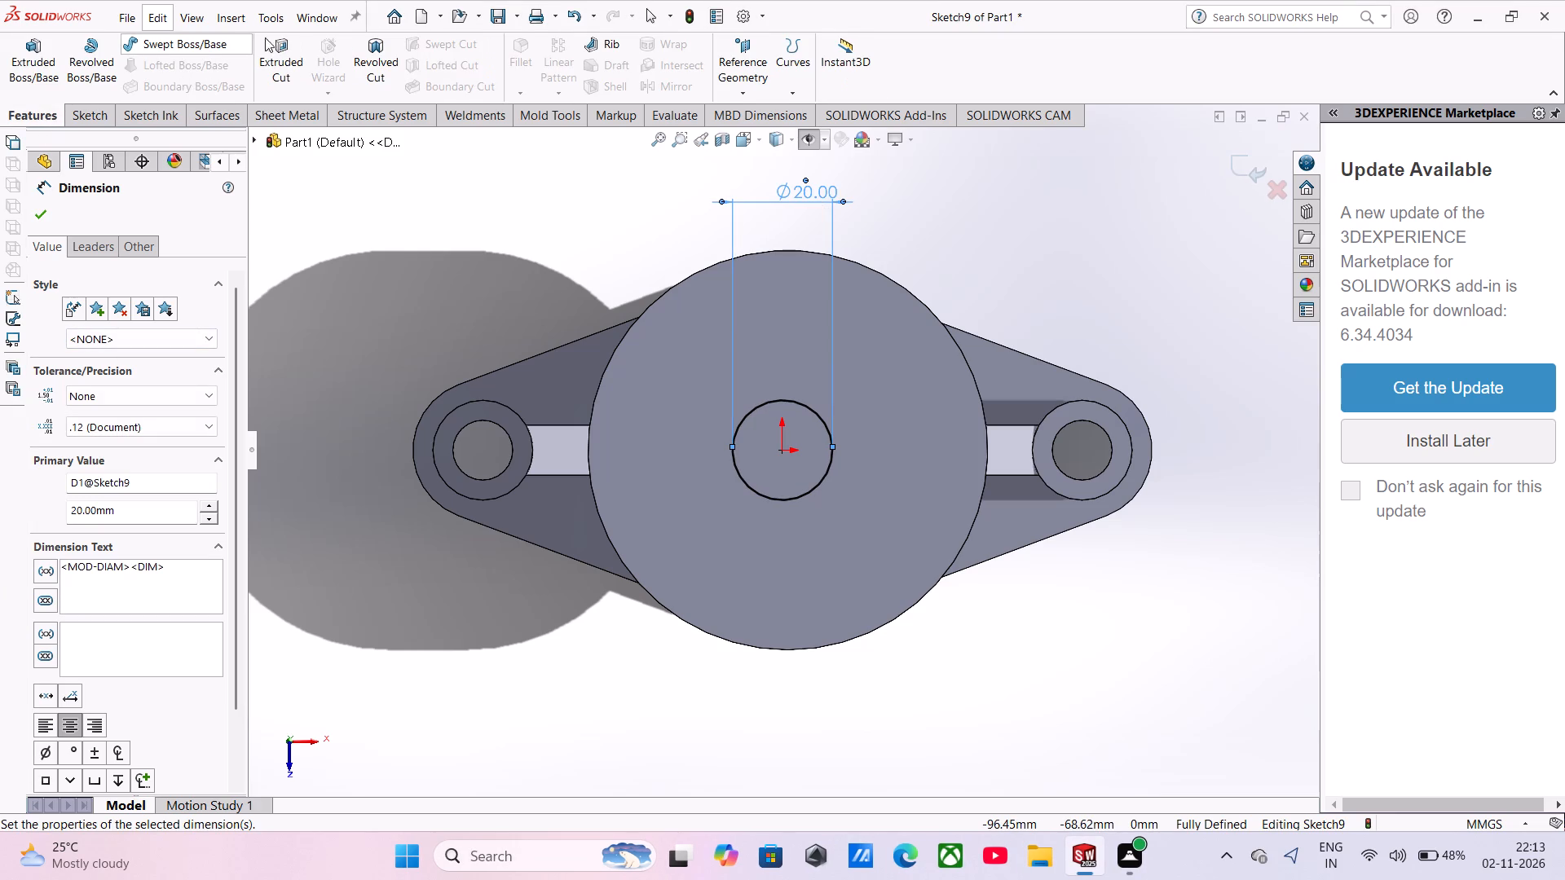
left_click(279, 36)
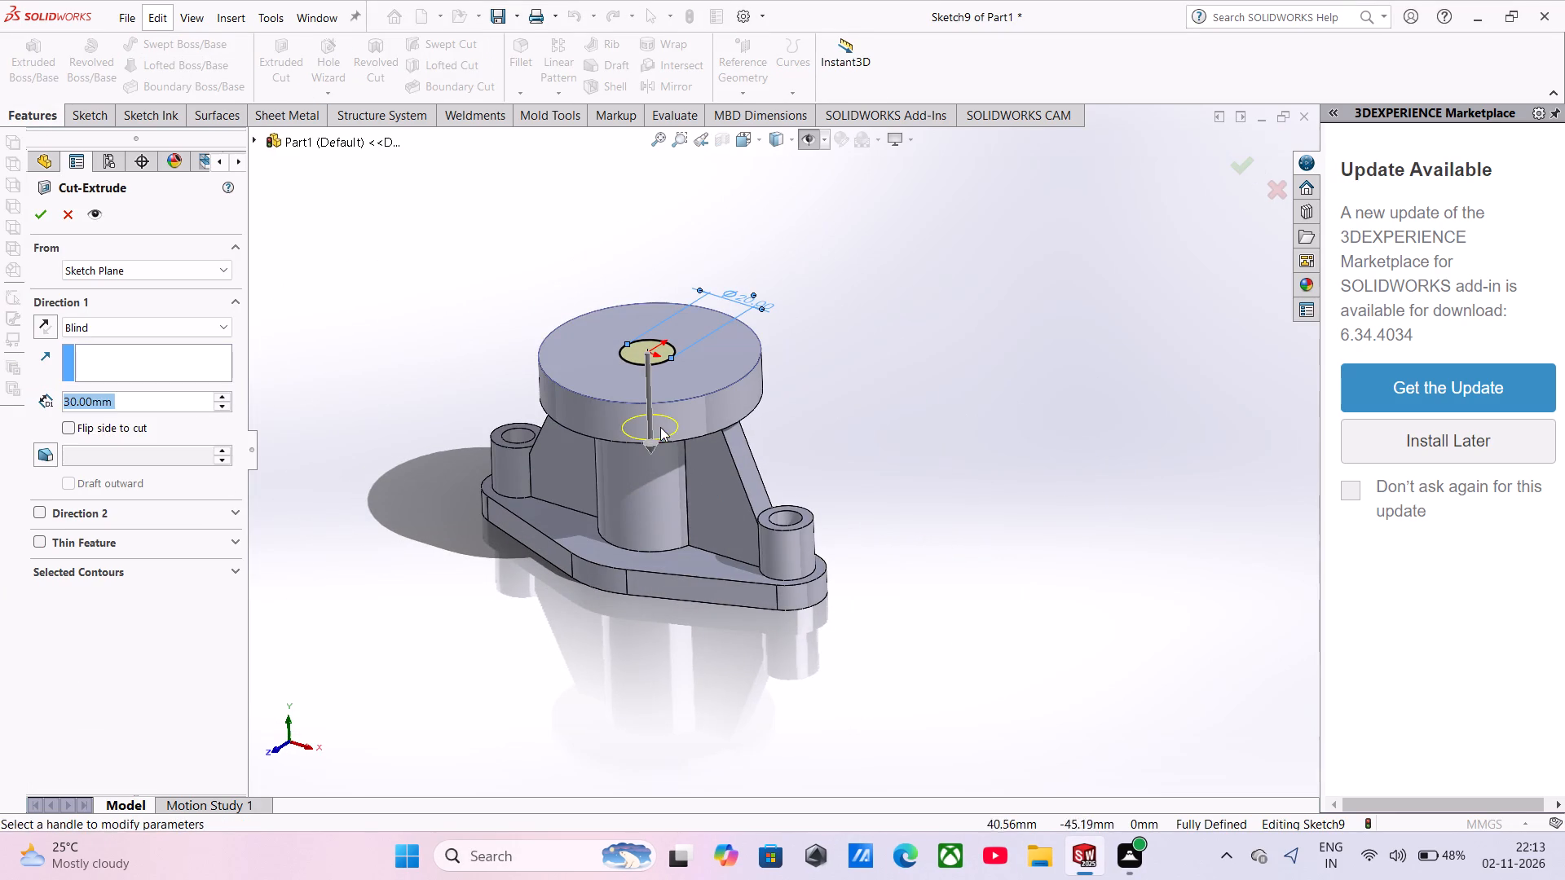
left_click(38, 217)
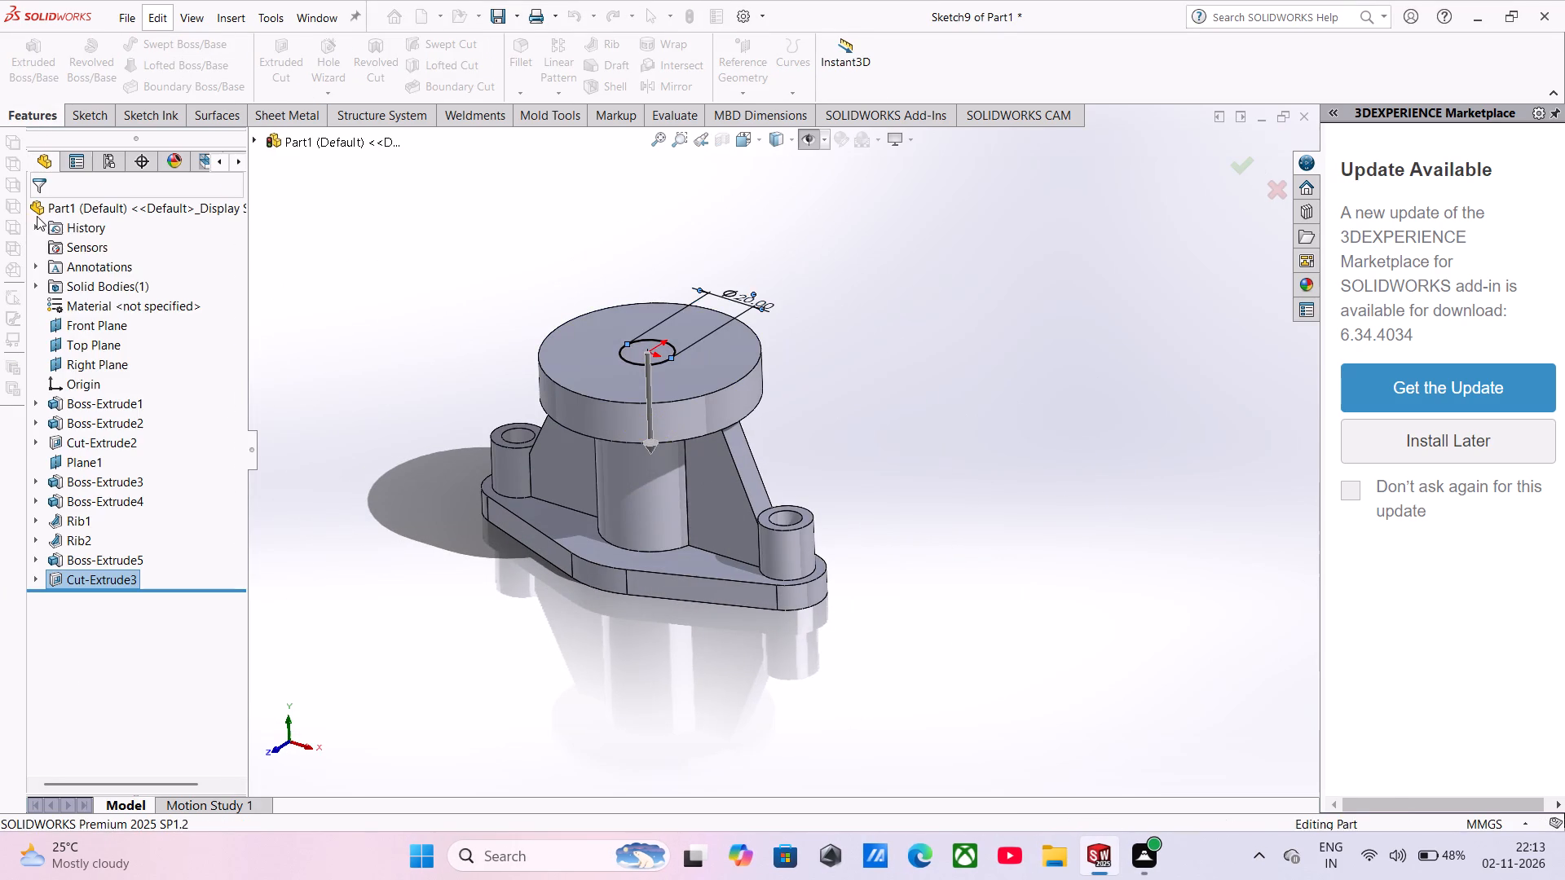
Sketch a circle about 10.5 mm in diameter on the disc's upper face, centred on the origin inside the 20 mm hole.
middle_click_drag(680, 475, 676, 458)
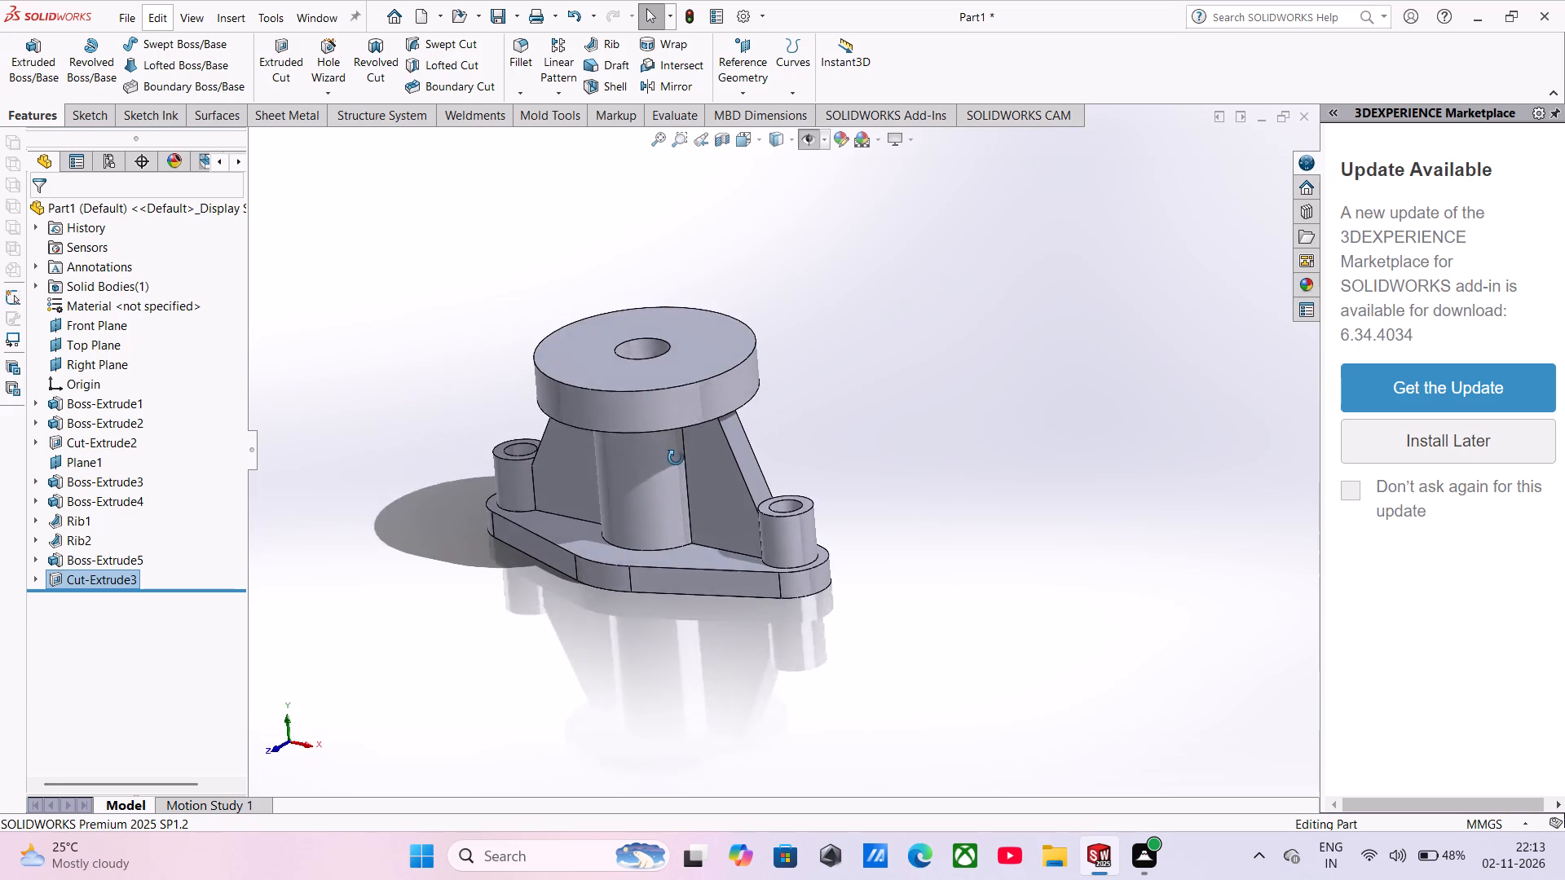
middle_click_drag(676, 458, 686, 420)
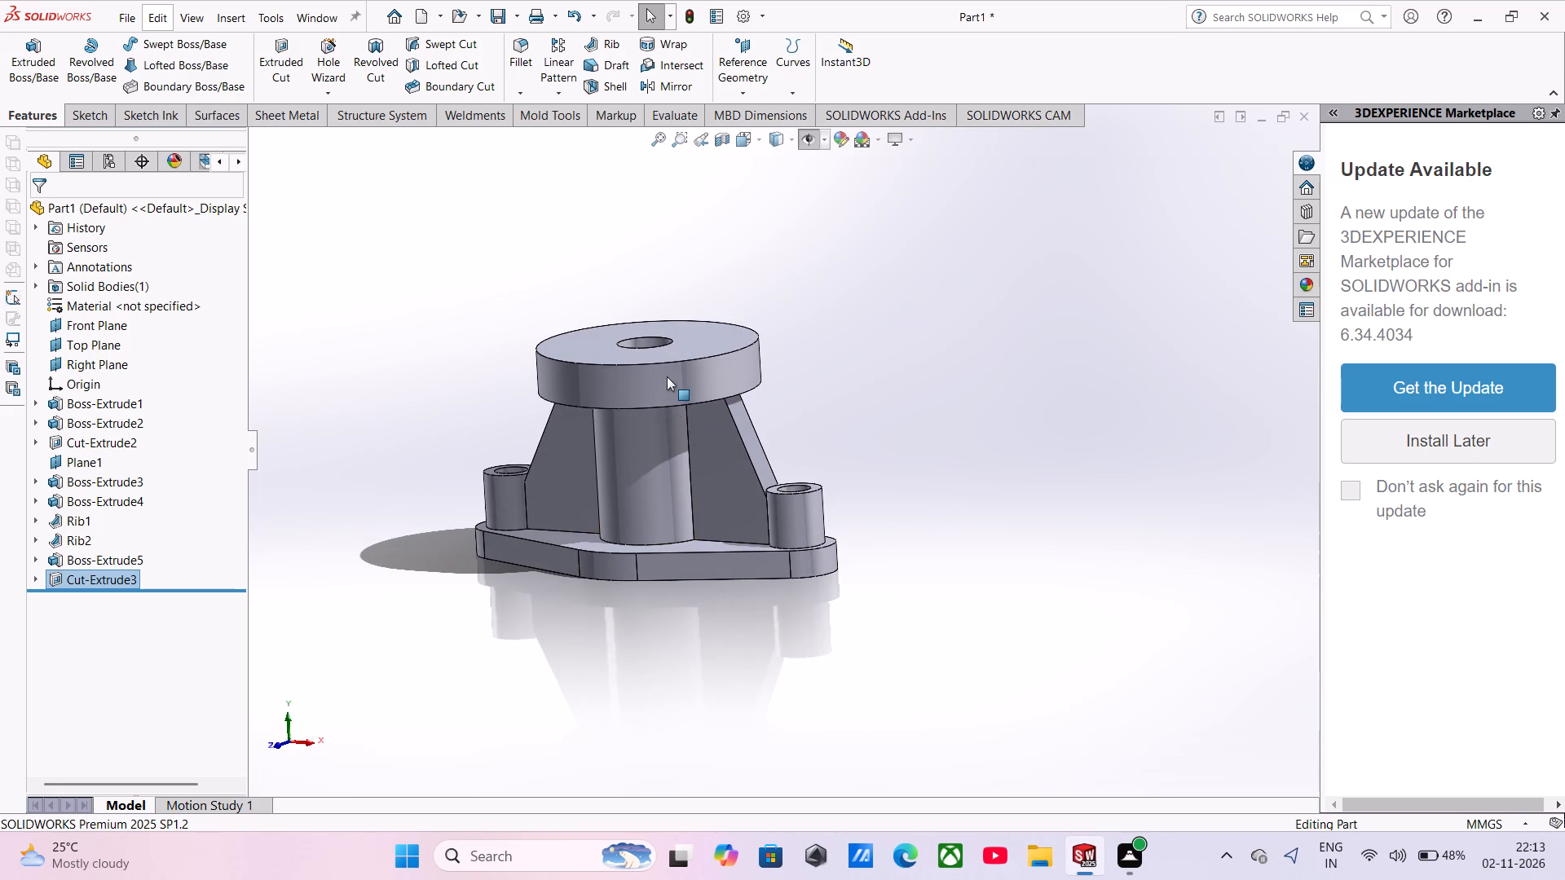
middle_click_drag(668, 380, 689, 561)
left_click(601, 465)
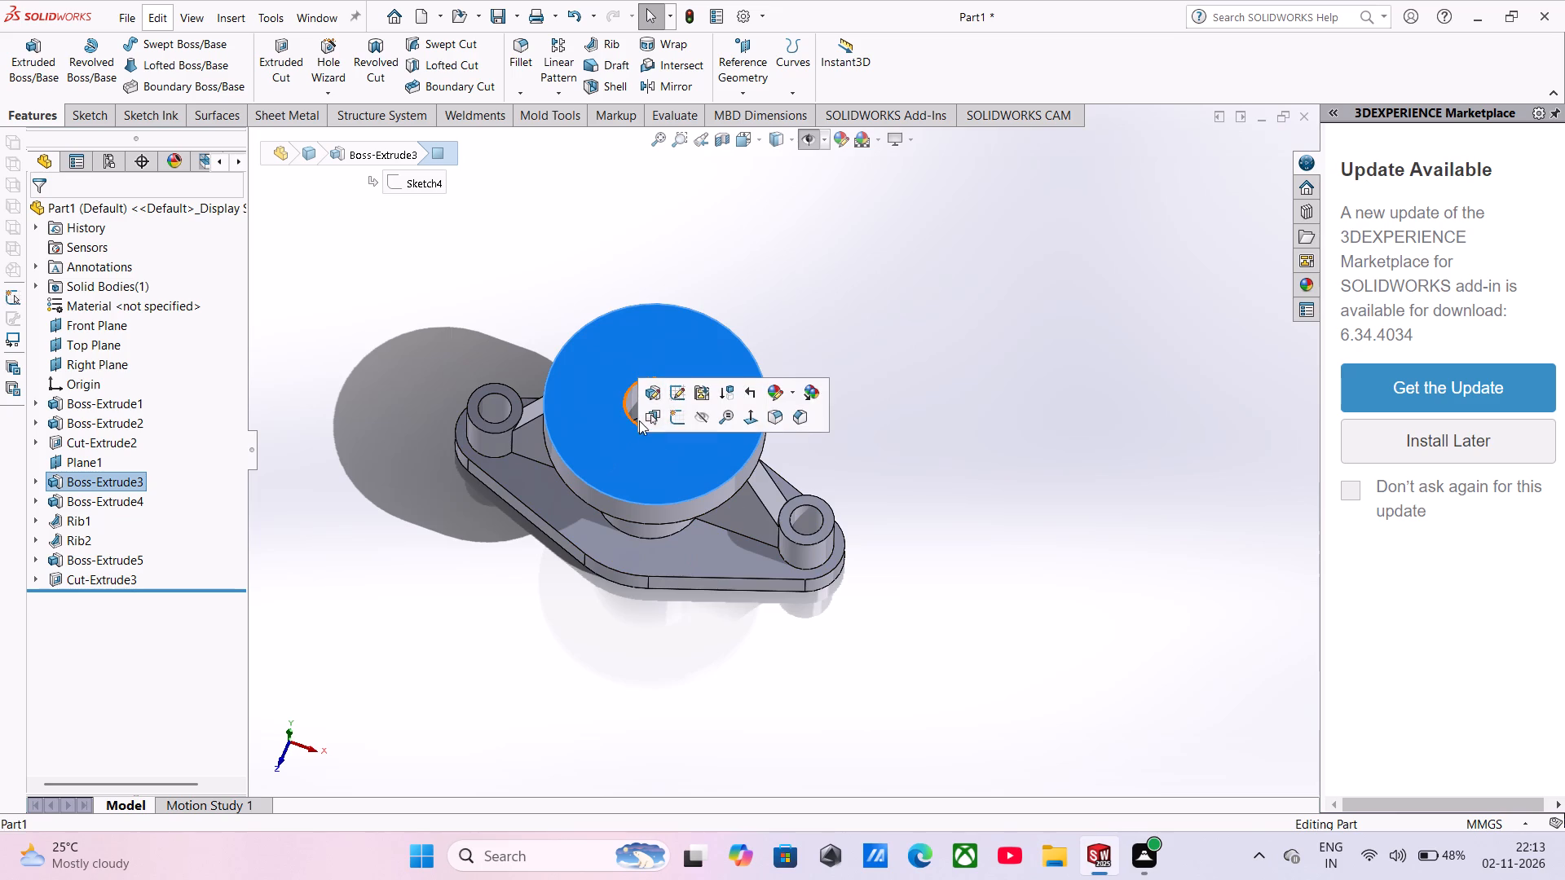
left_click(681, 411)
left_click(534, 293)
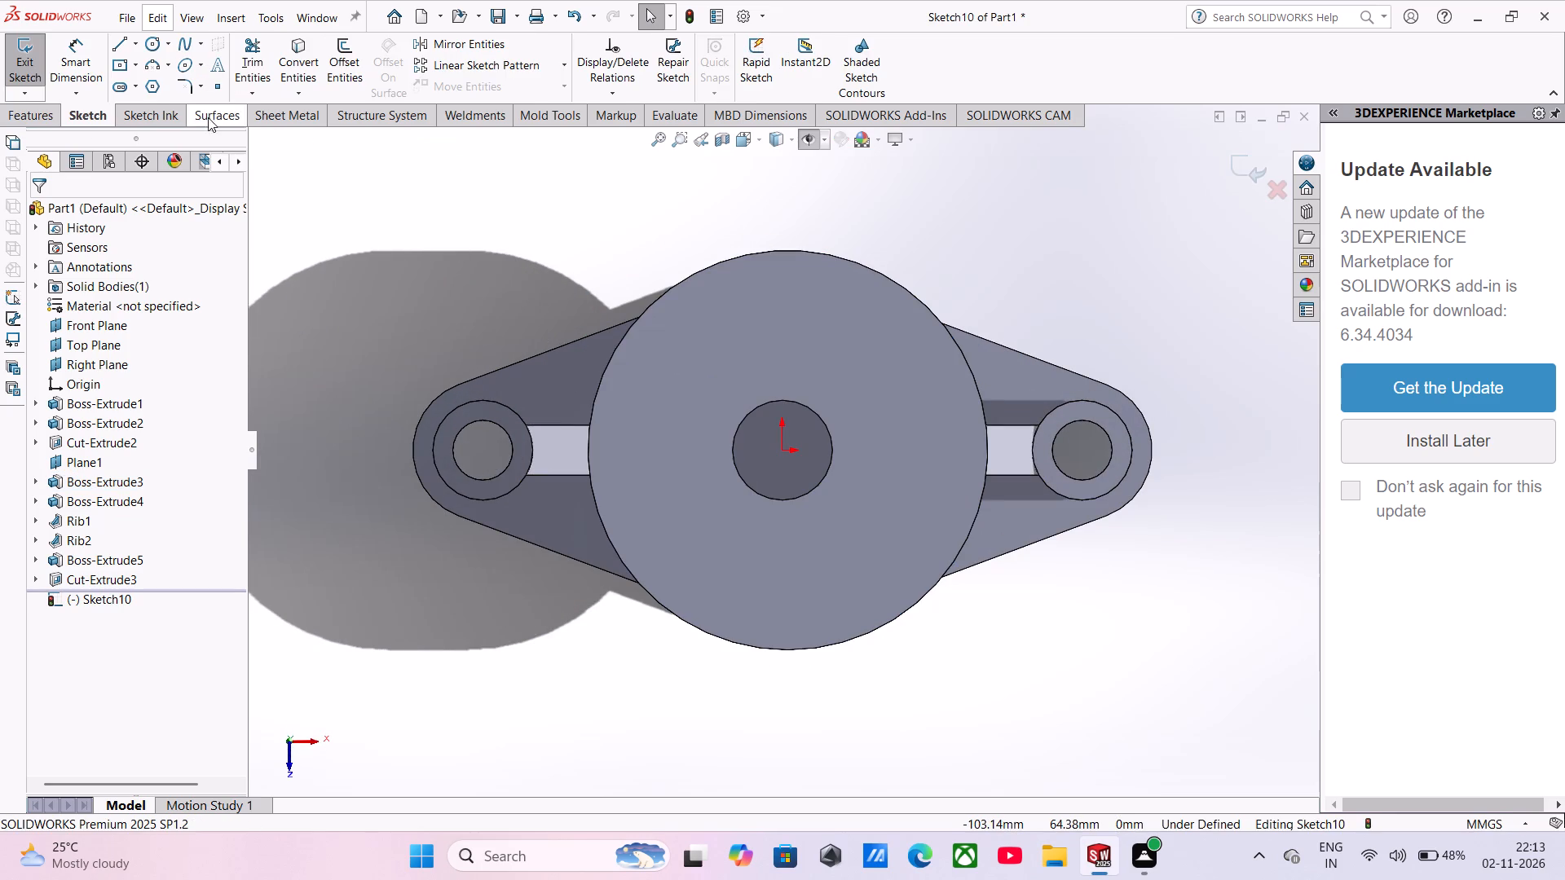
left_click(150, 50)
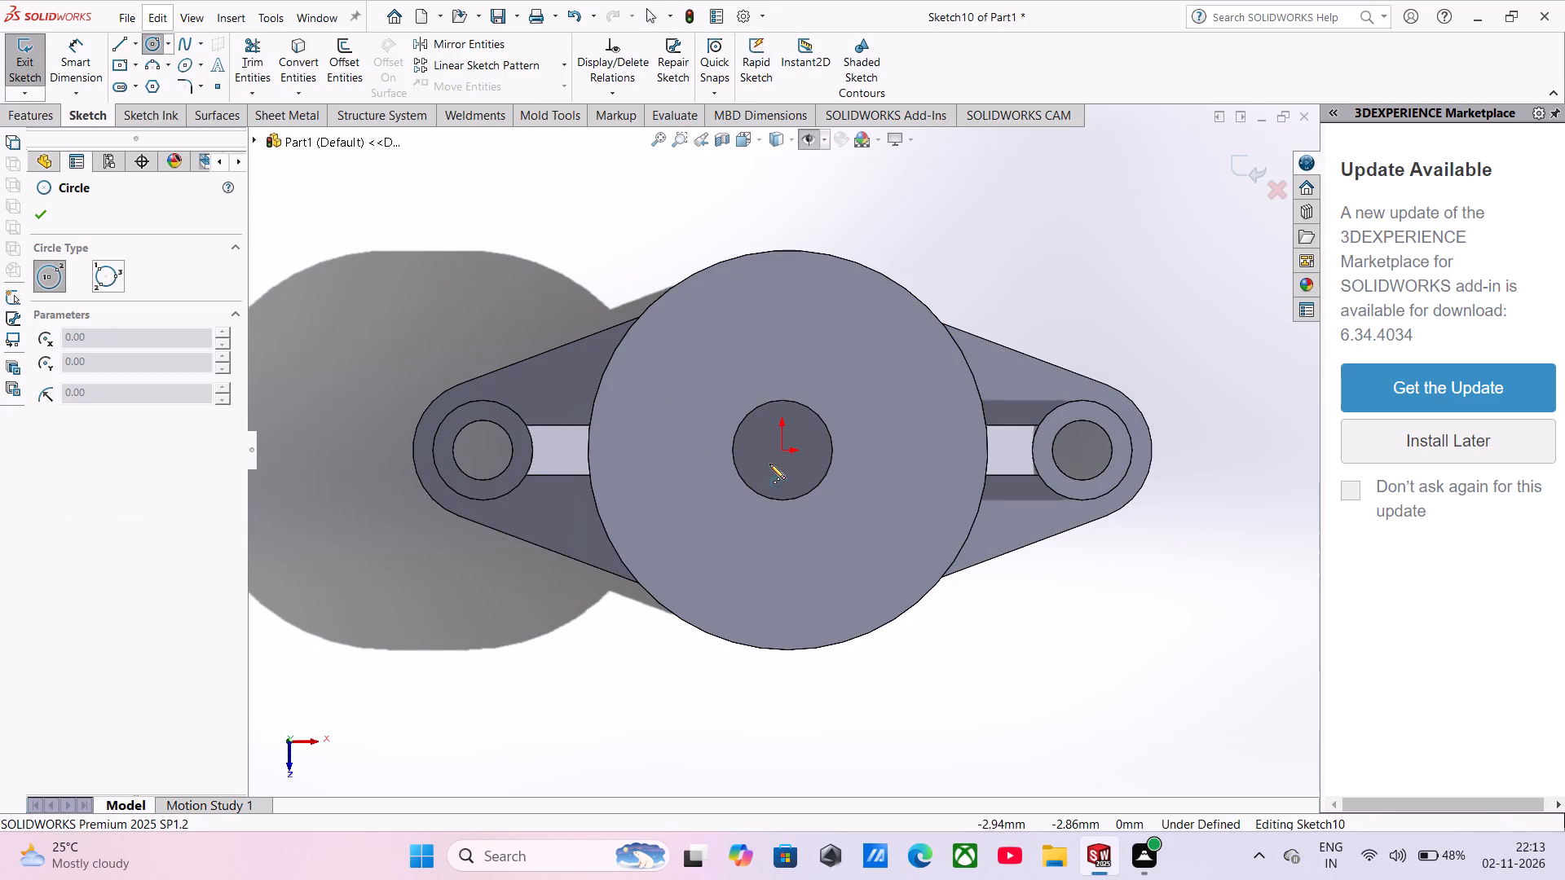
left_click(783, 452)
left_click(774, 475)
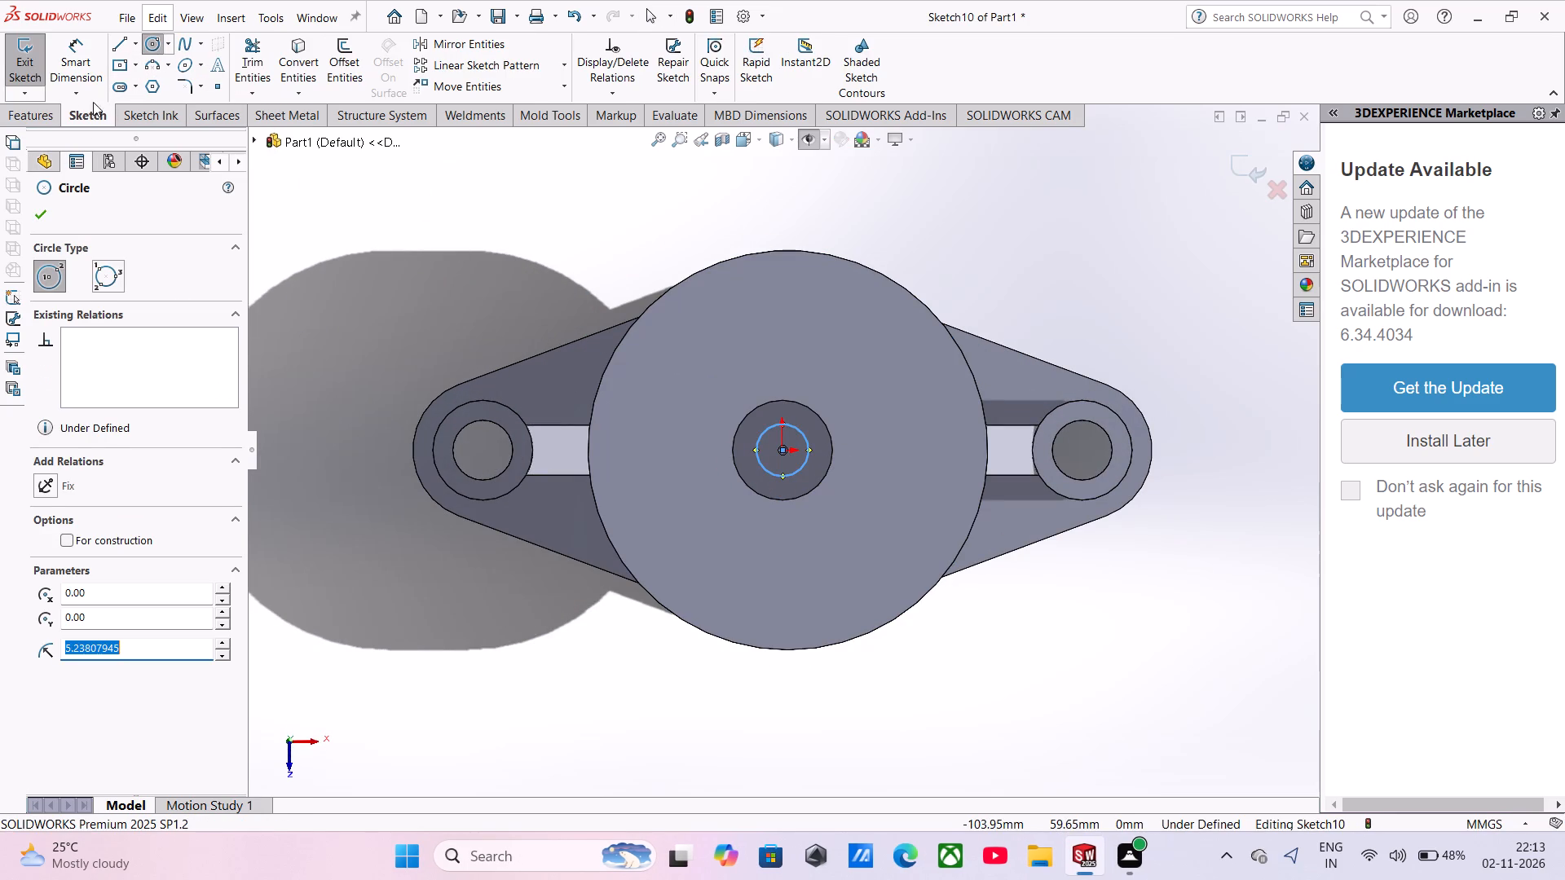
Set the diameter of the circle inside the disc's central hole to 10 mm.
left_click(70, 64)
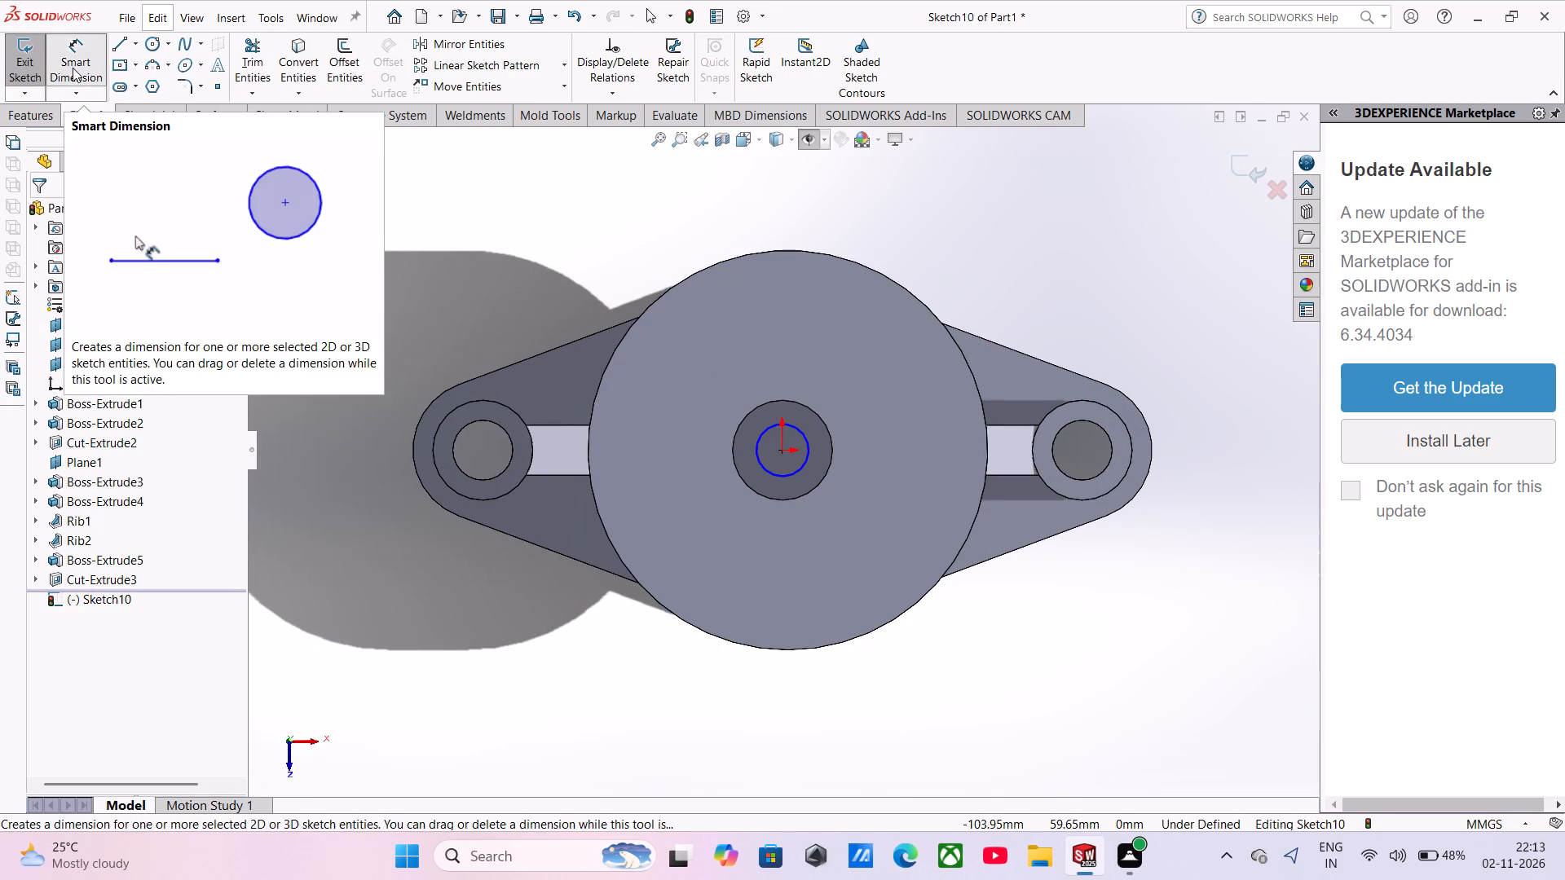
left_click(769, 428)
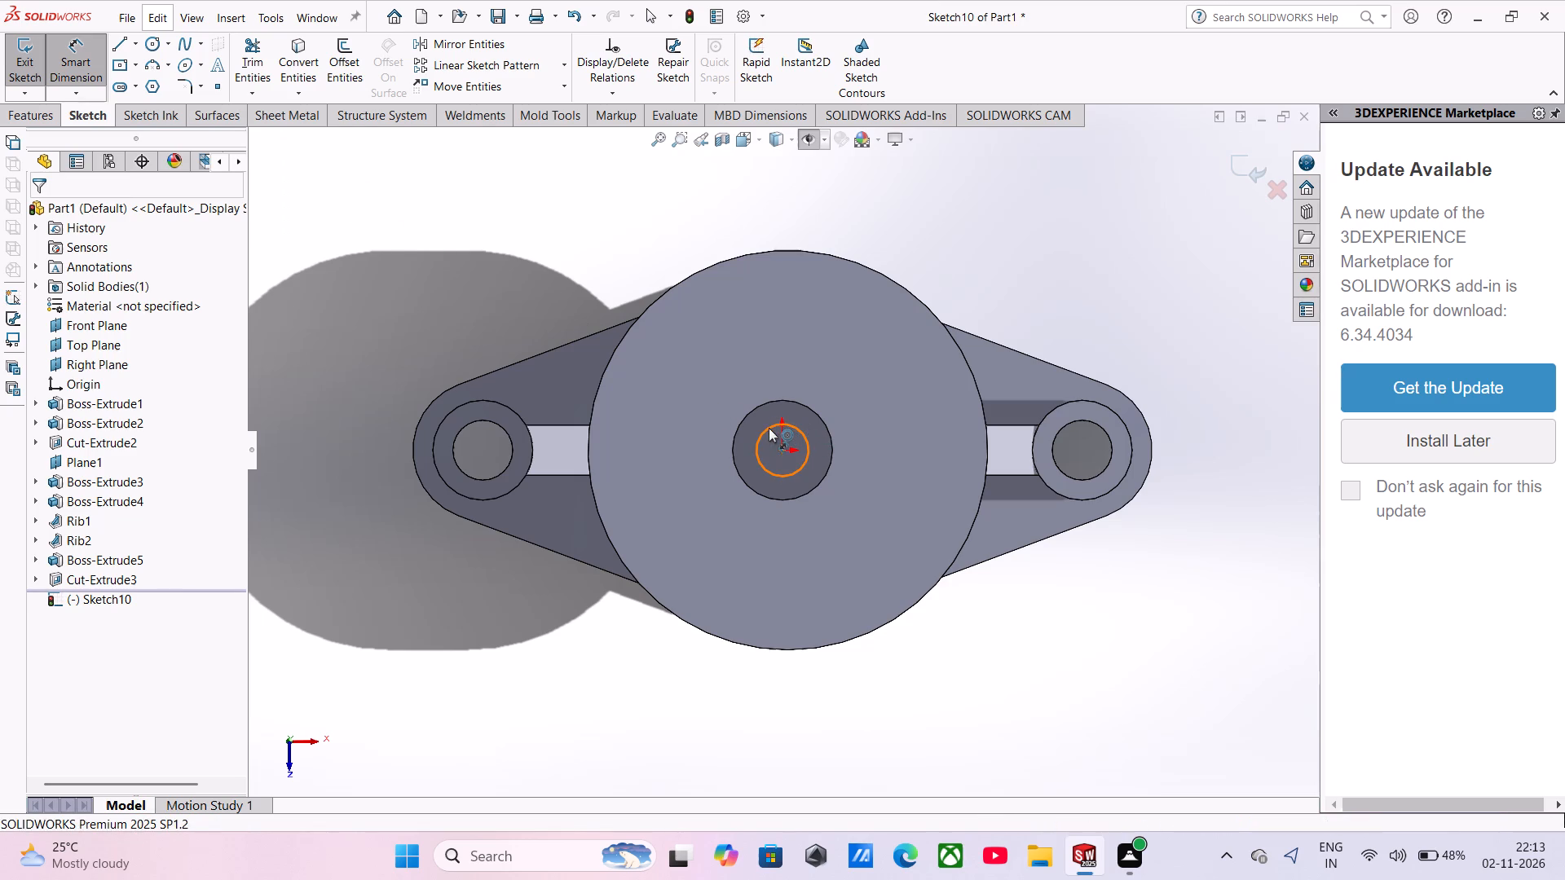
left_click(517, 288)
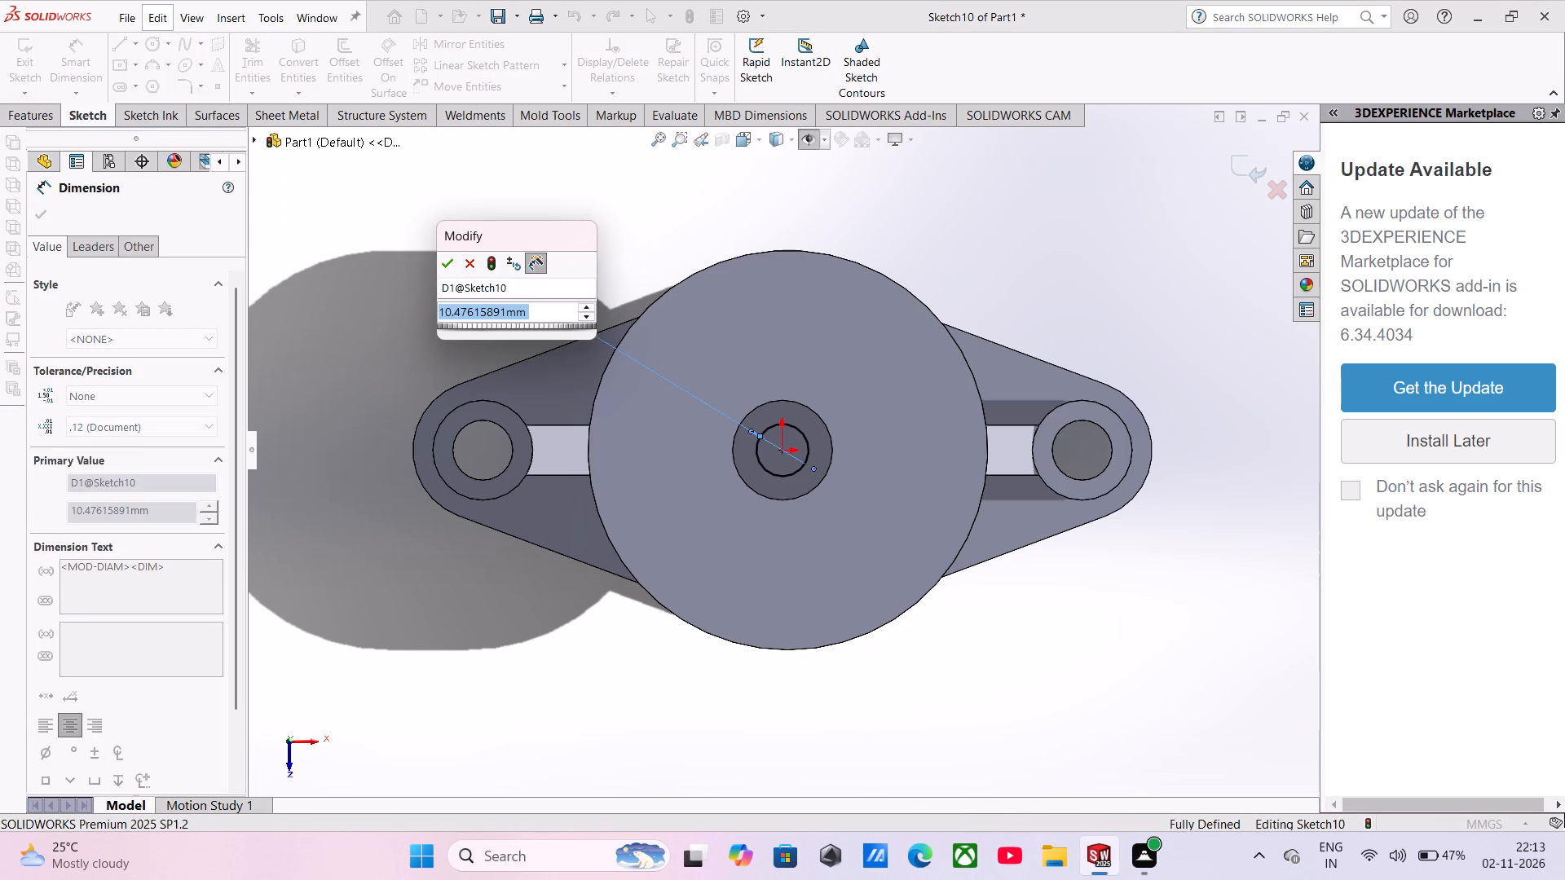
key("1")
key("0")
key("Return")
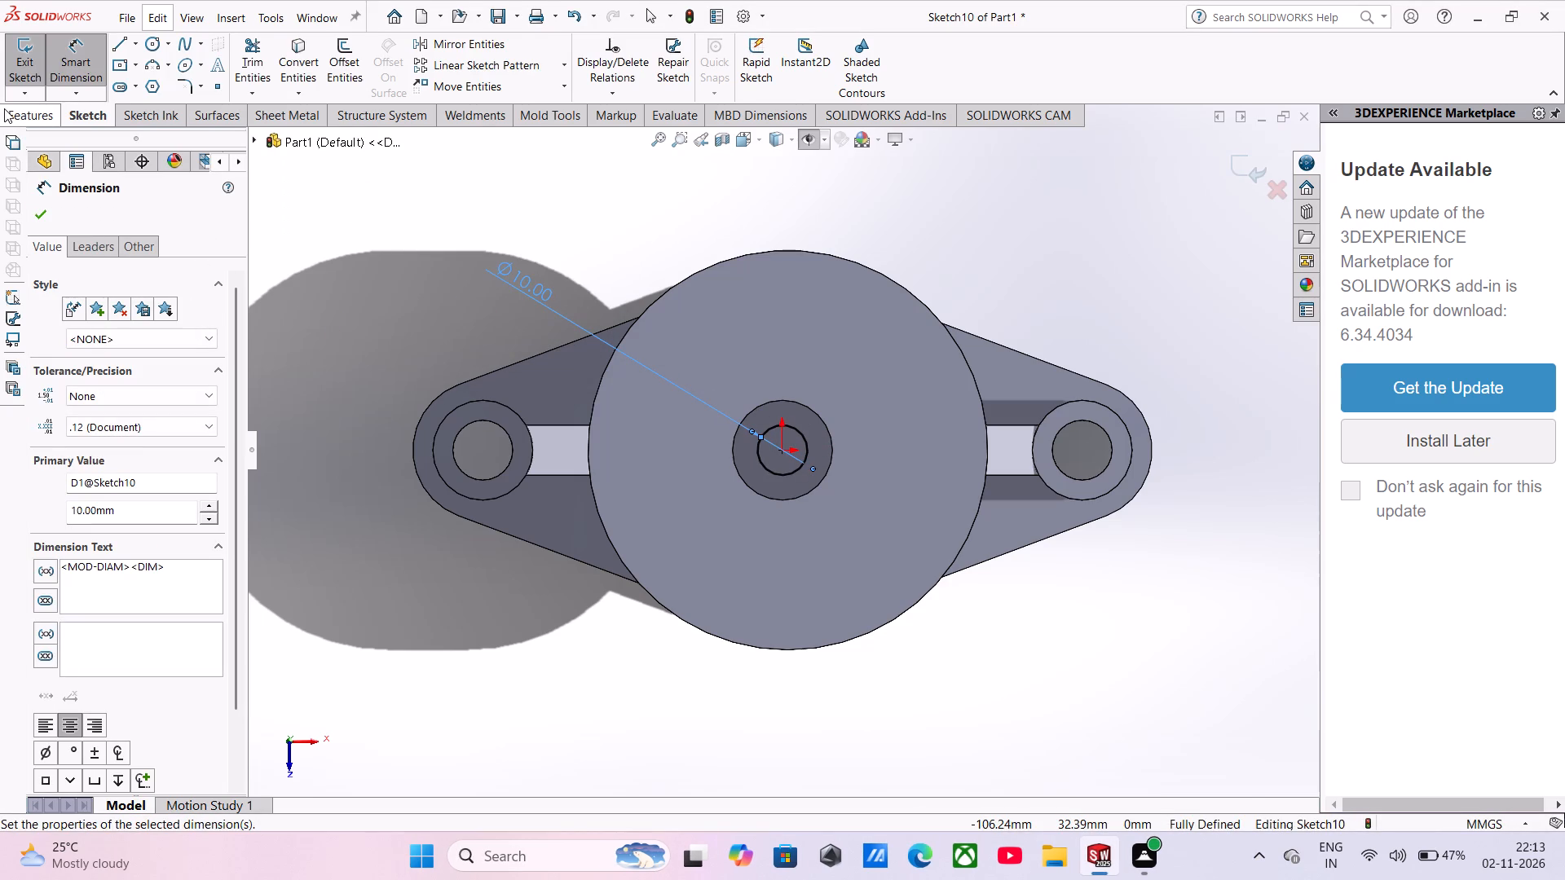
Cut-extrude the 10 mm circle to a blind depth of 70 mm, down through the column.
left_click(7, 108)
left_click(276, 62)
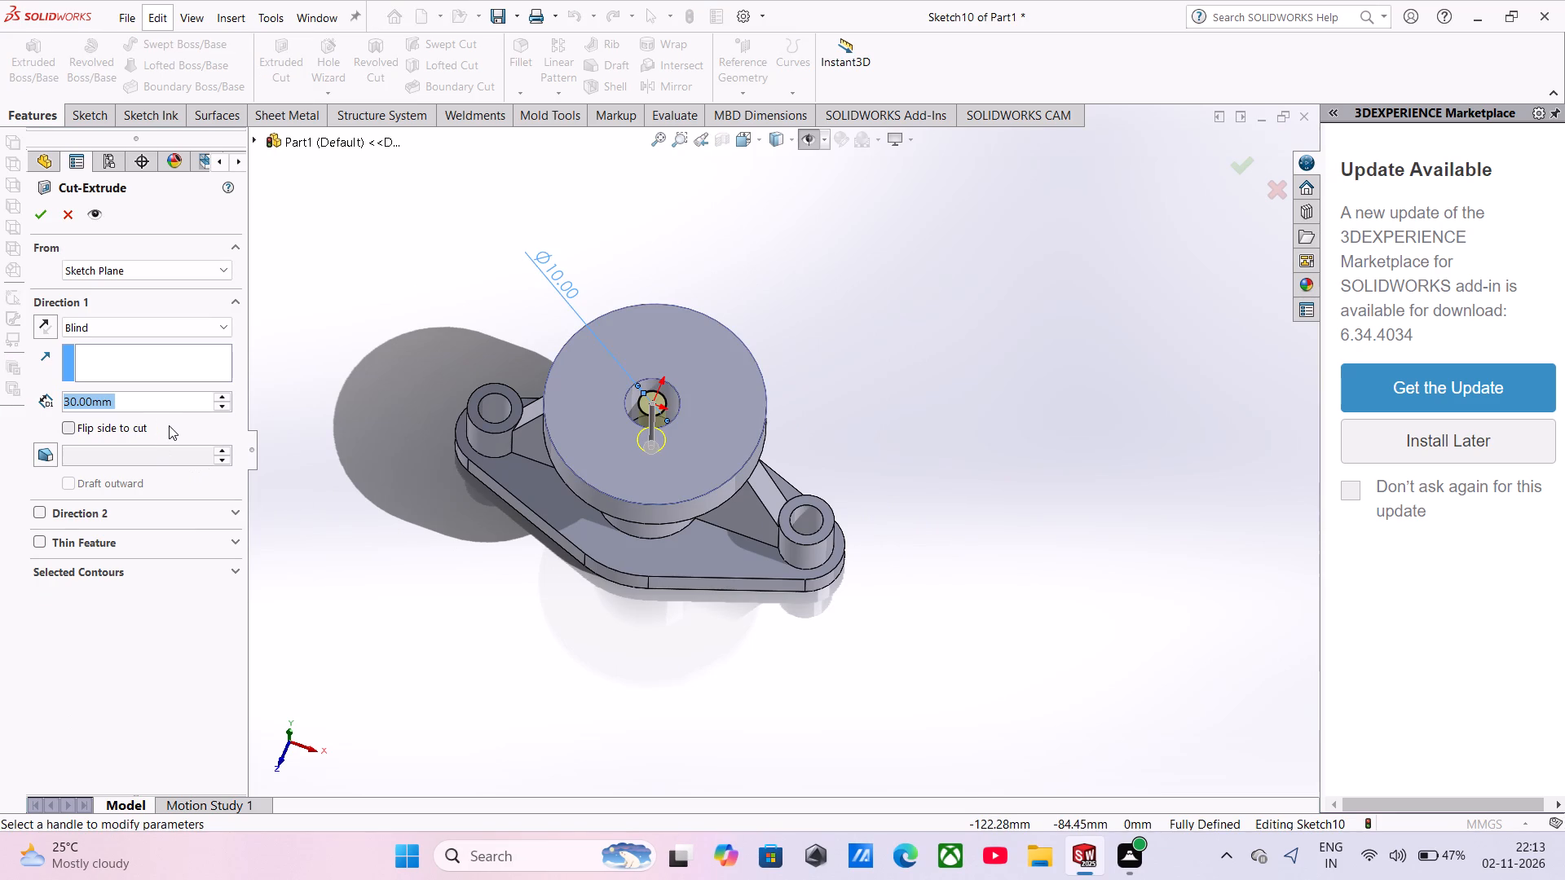
type("70")
key("Return")
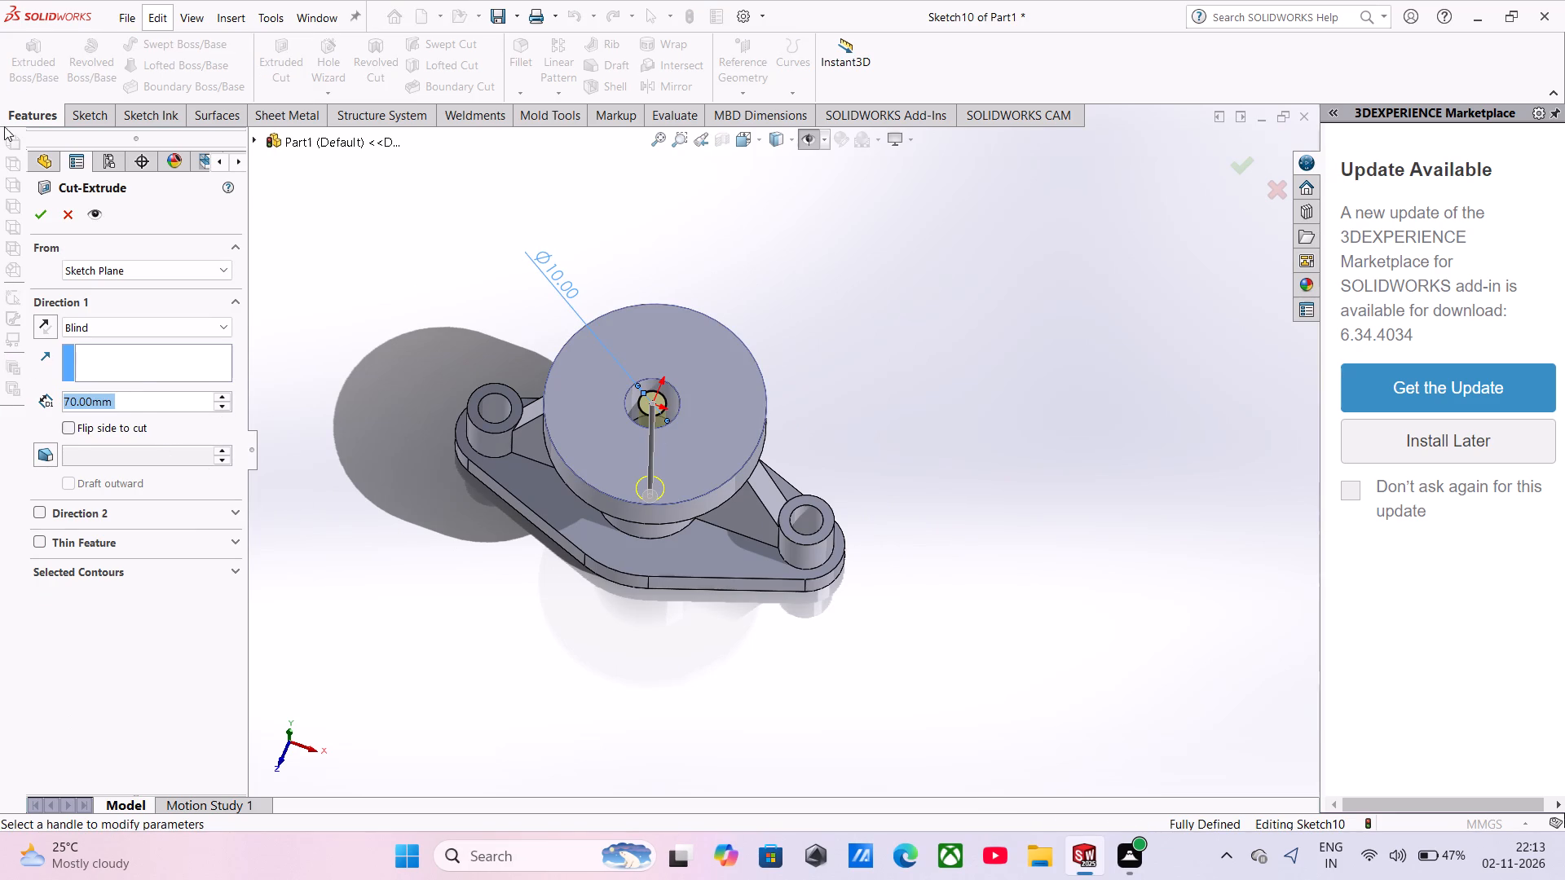
left_click(46, 219)
Edit the 10 mm central hole's cut and change its end condition to Through All.
middle_click_drag(514, 587, 522, 672)
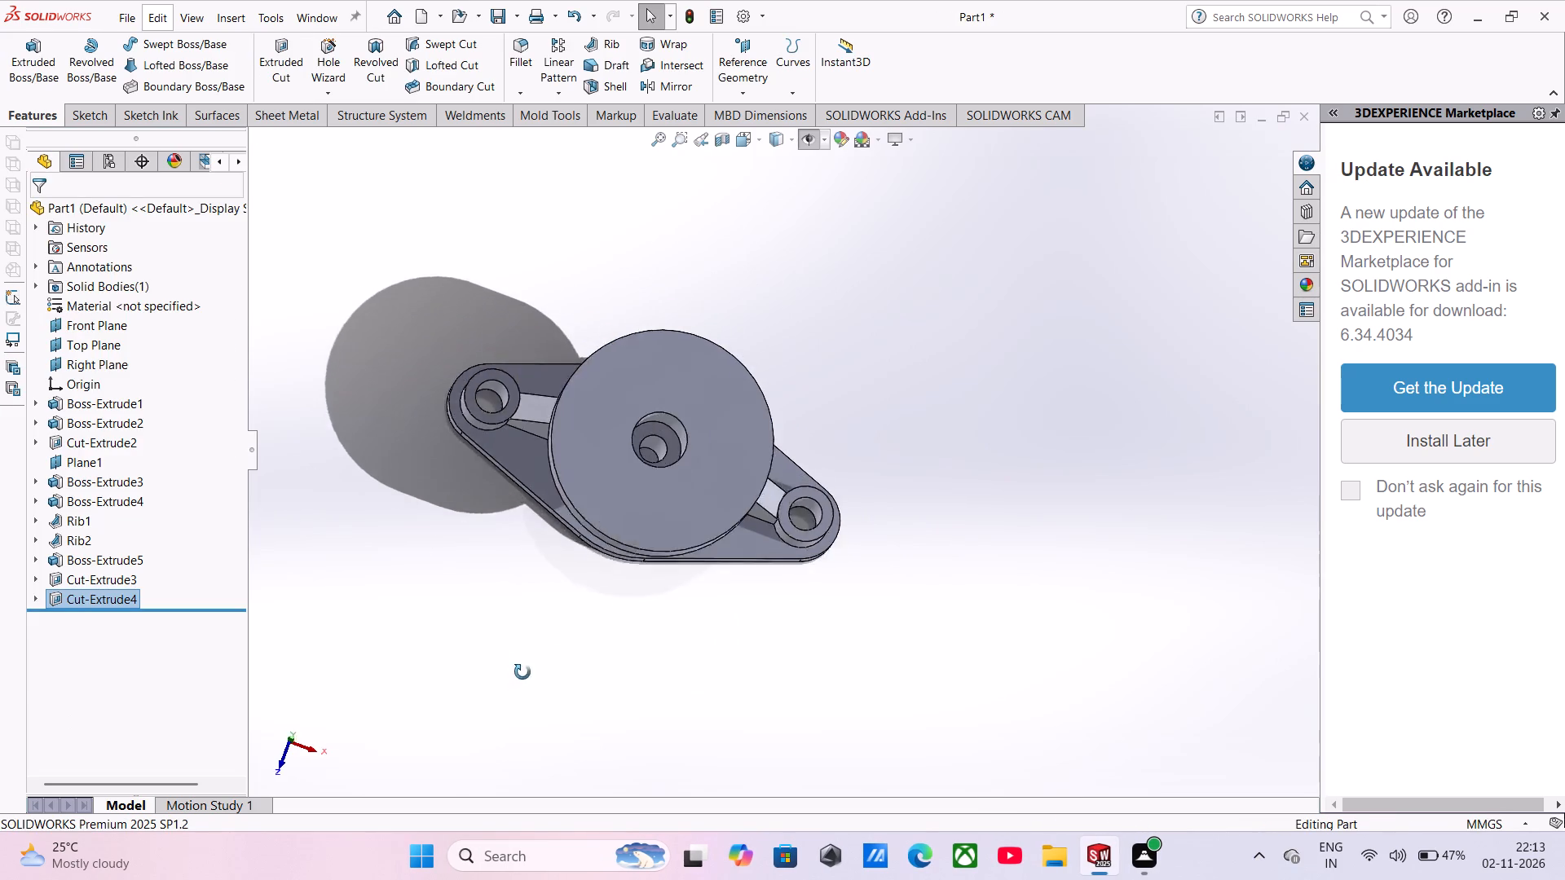
middle_click_drag(522, 672, 497, 438)
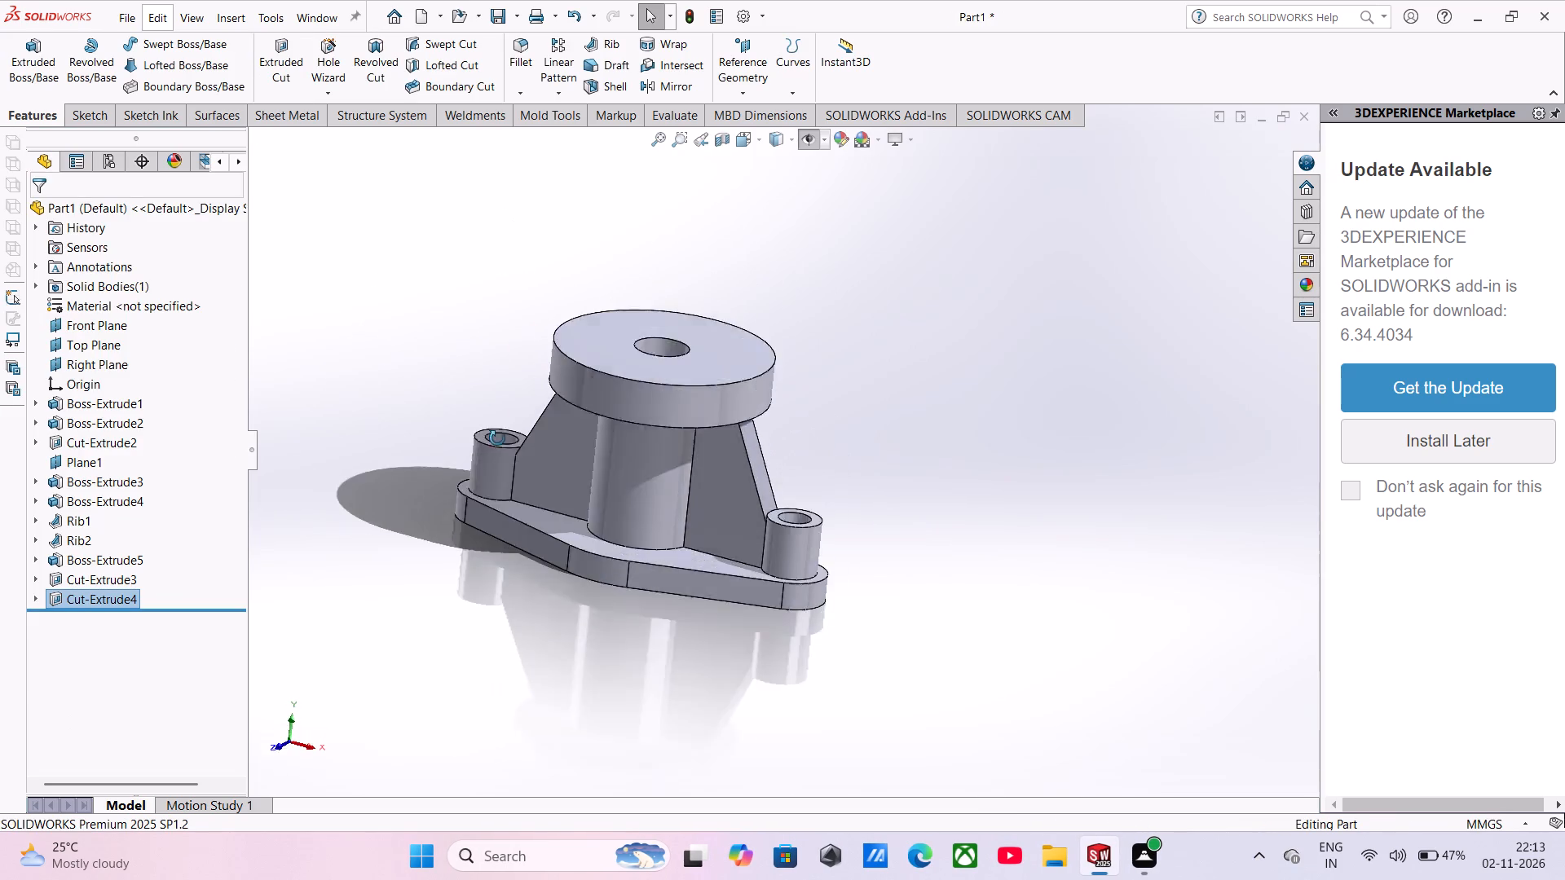
middle_click_drag(497, 438, 486, 509)
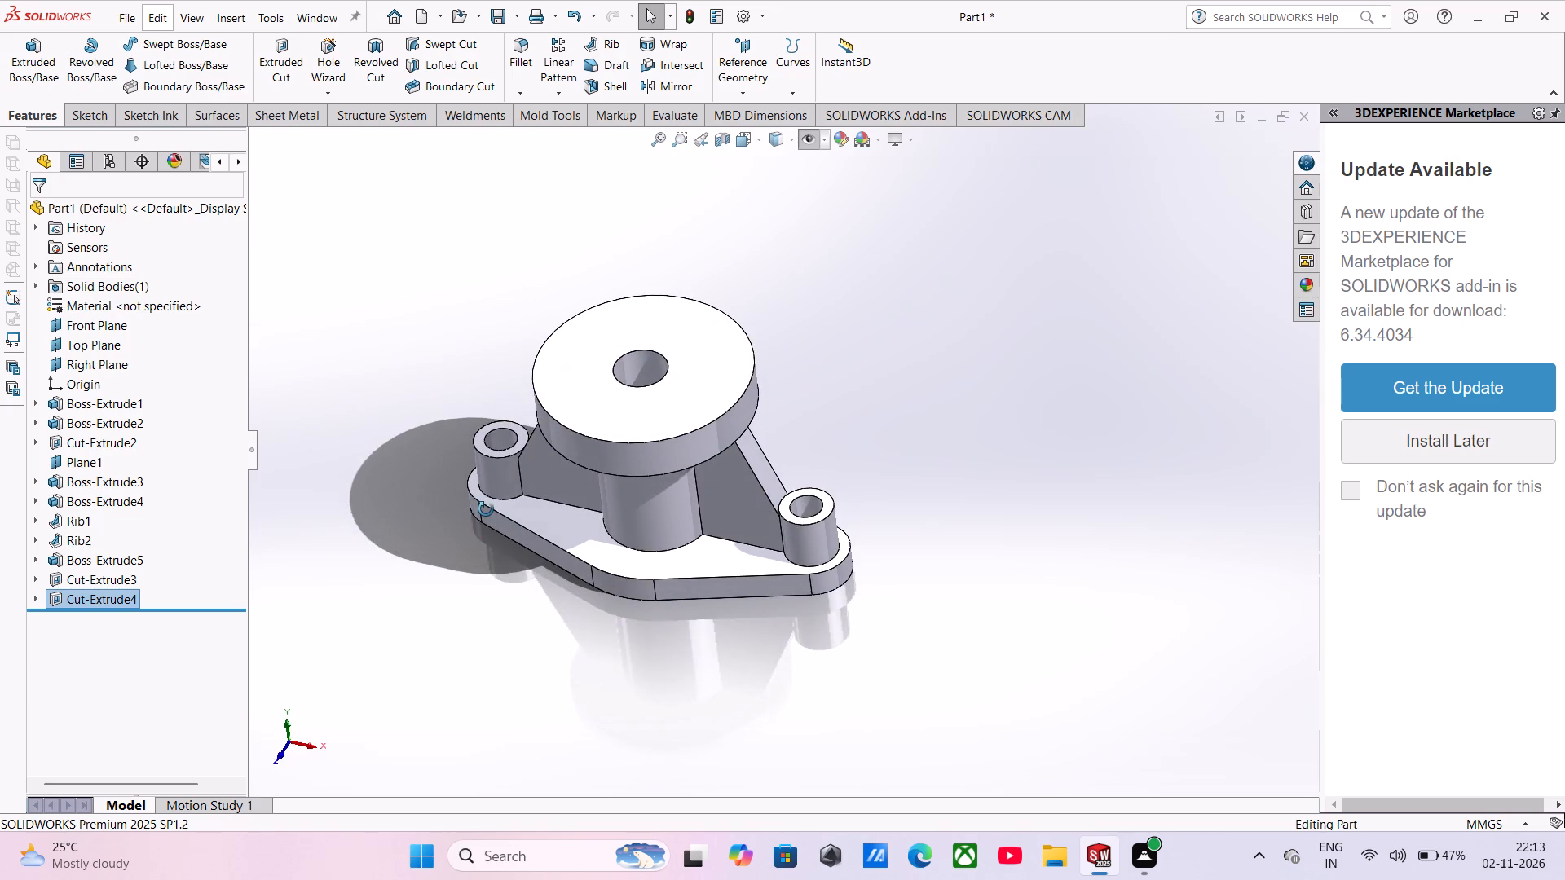
middle_click_drag(486, 509, 486, 508)
left_click(68, 597)
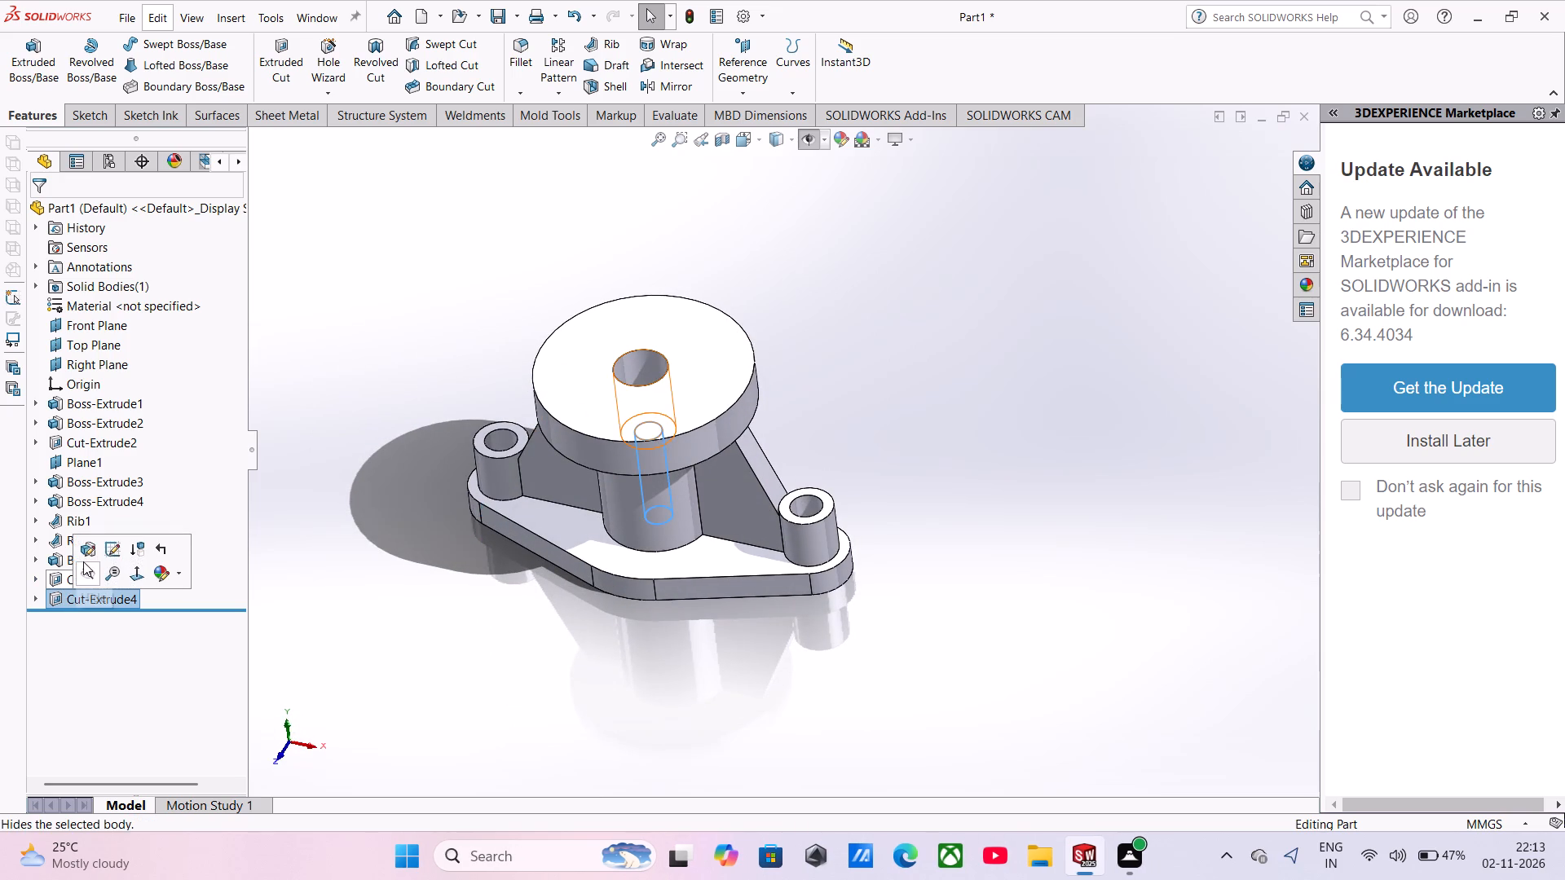
left_click(87, 557)
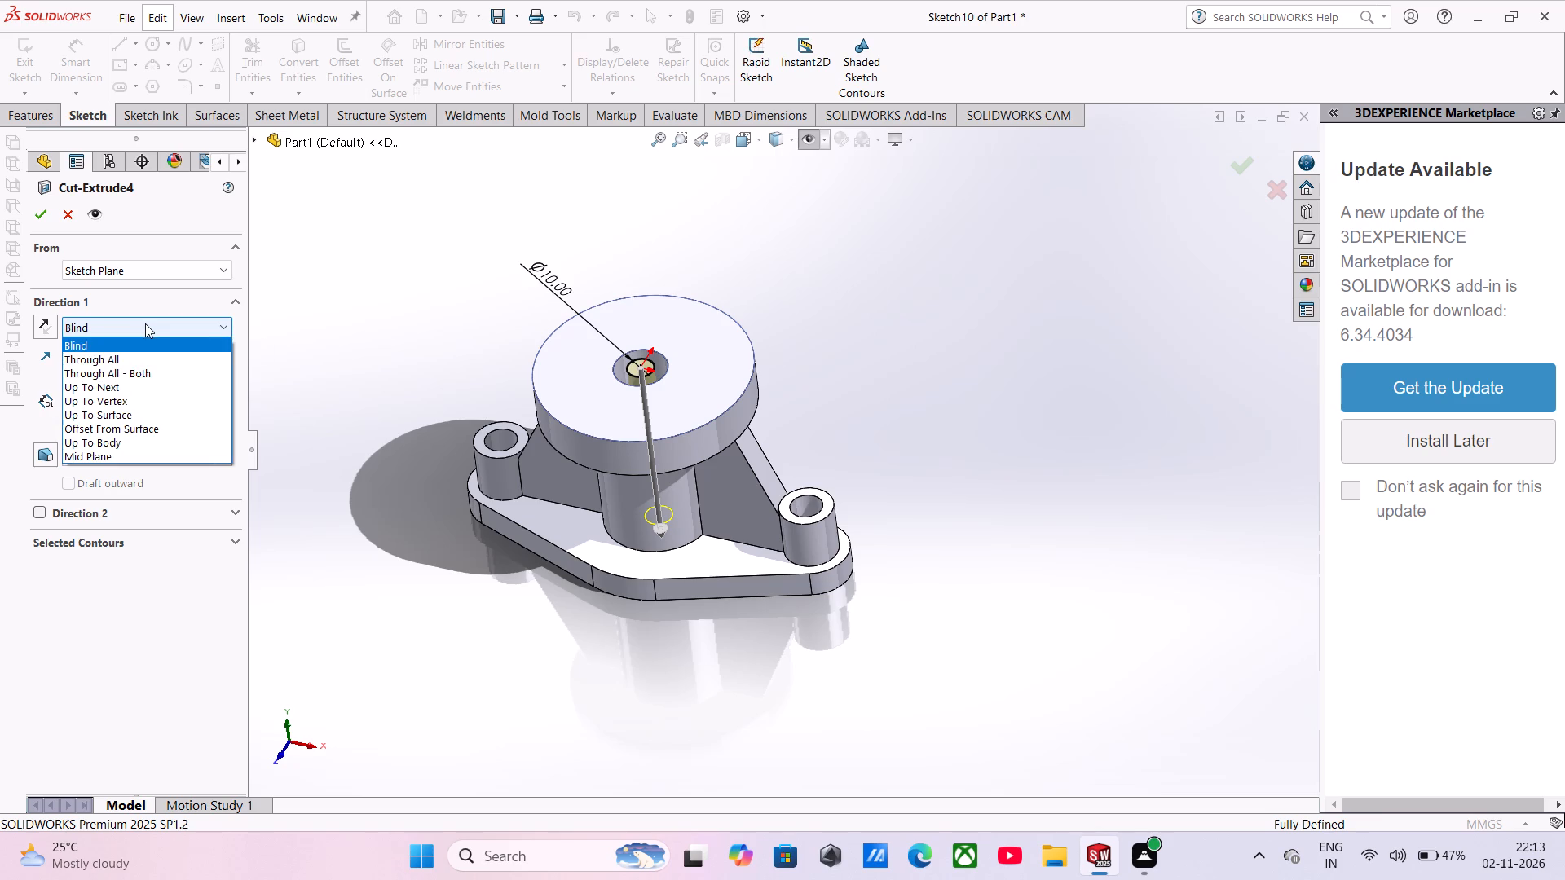
left_click(95, 360)
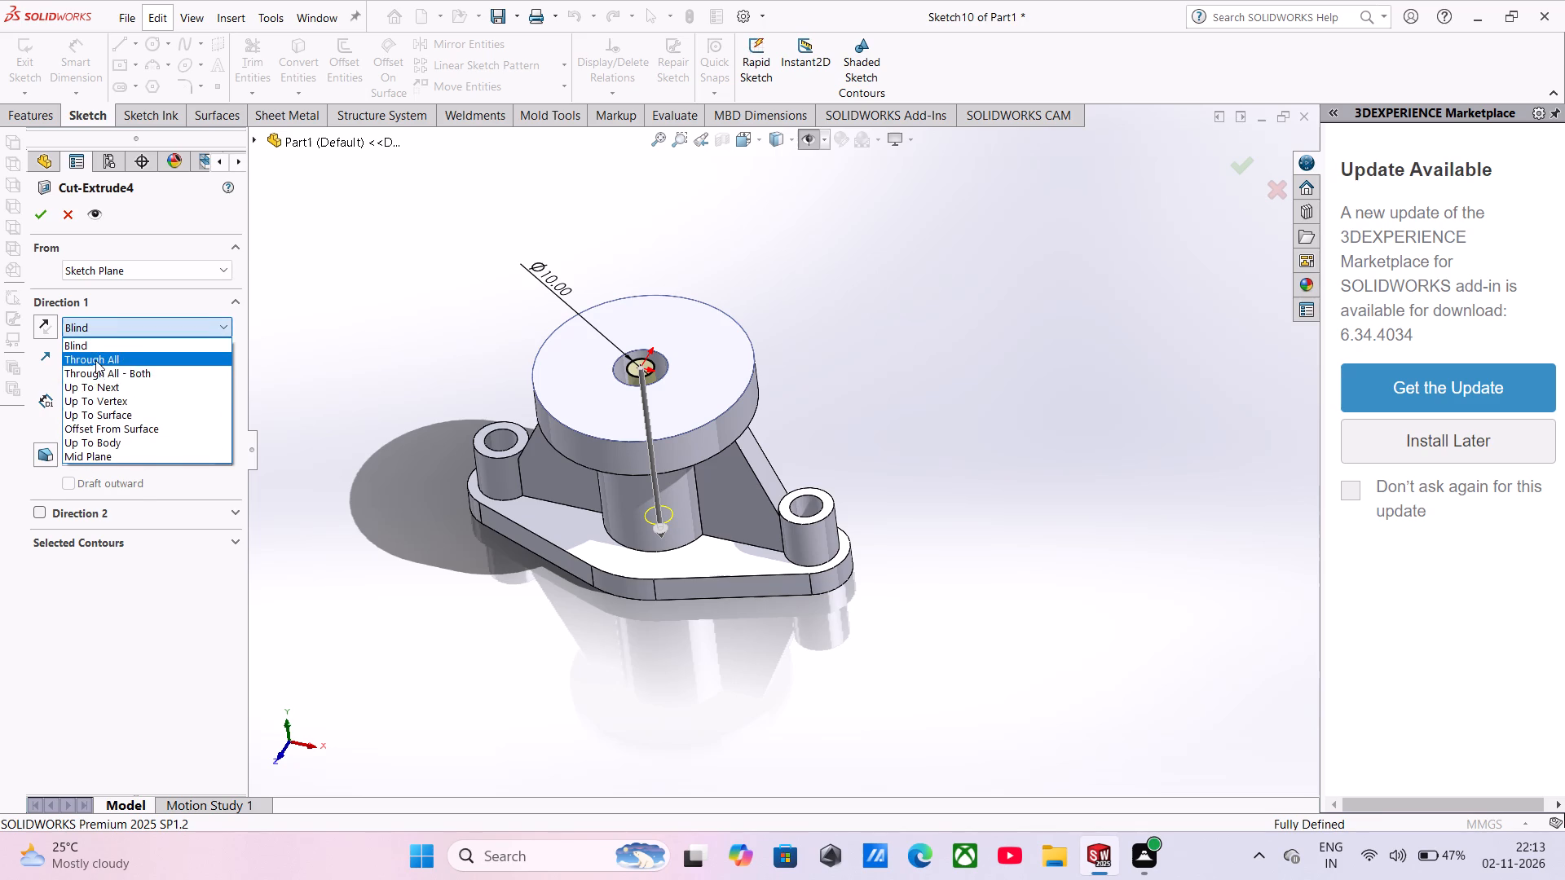
left_click(31, 216)
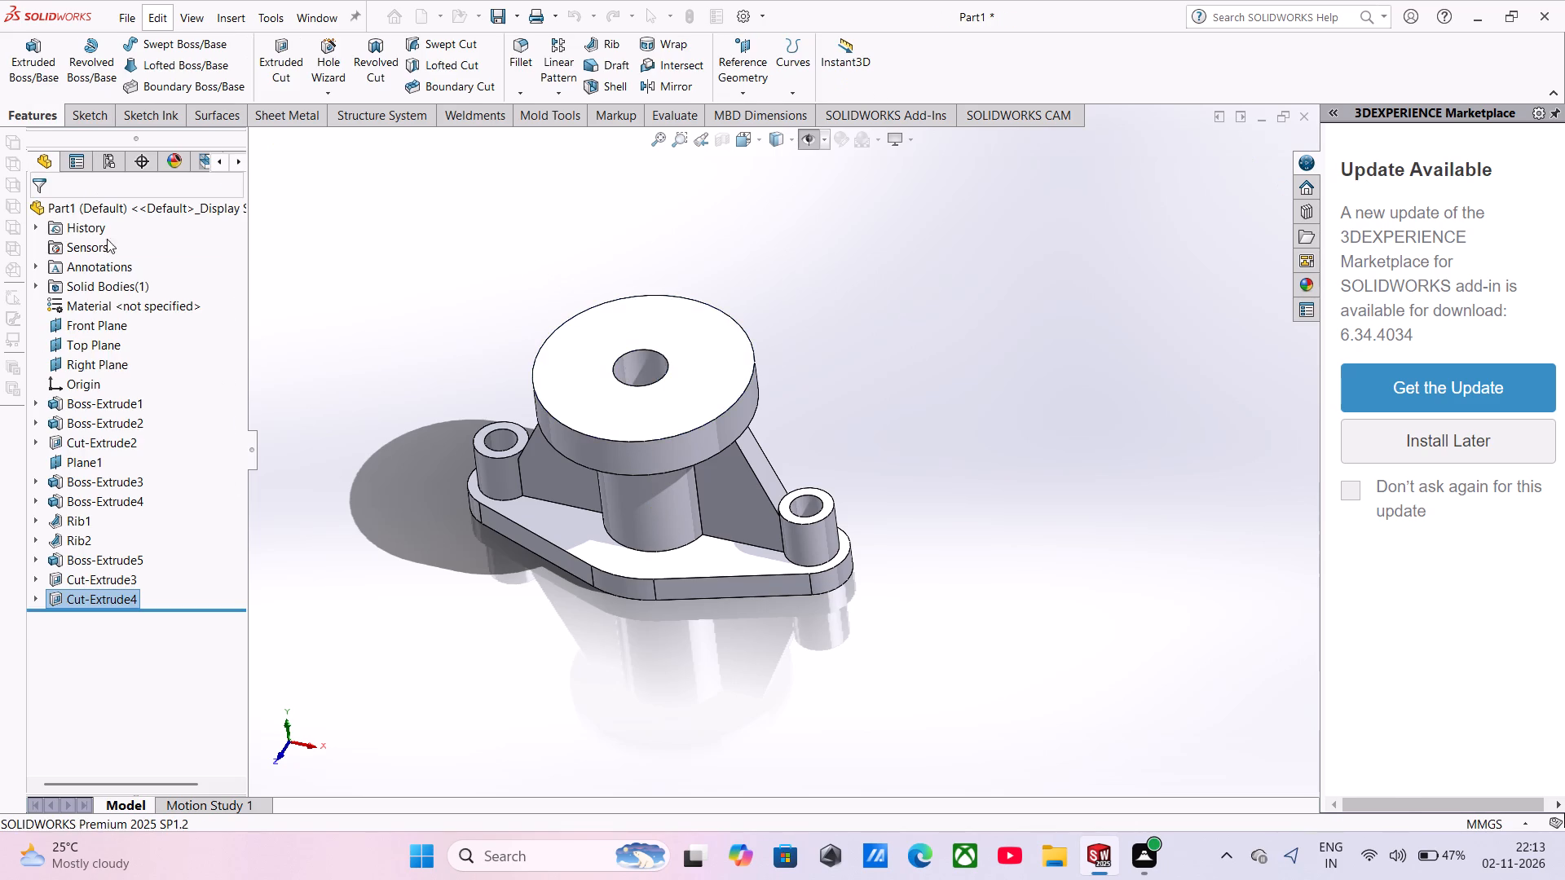
Check the base plate's extrusion settings and close them without changes.
middle_click_drag(679, 583, 682, 455)
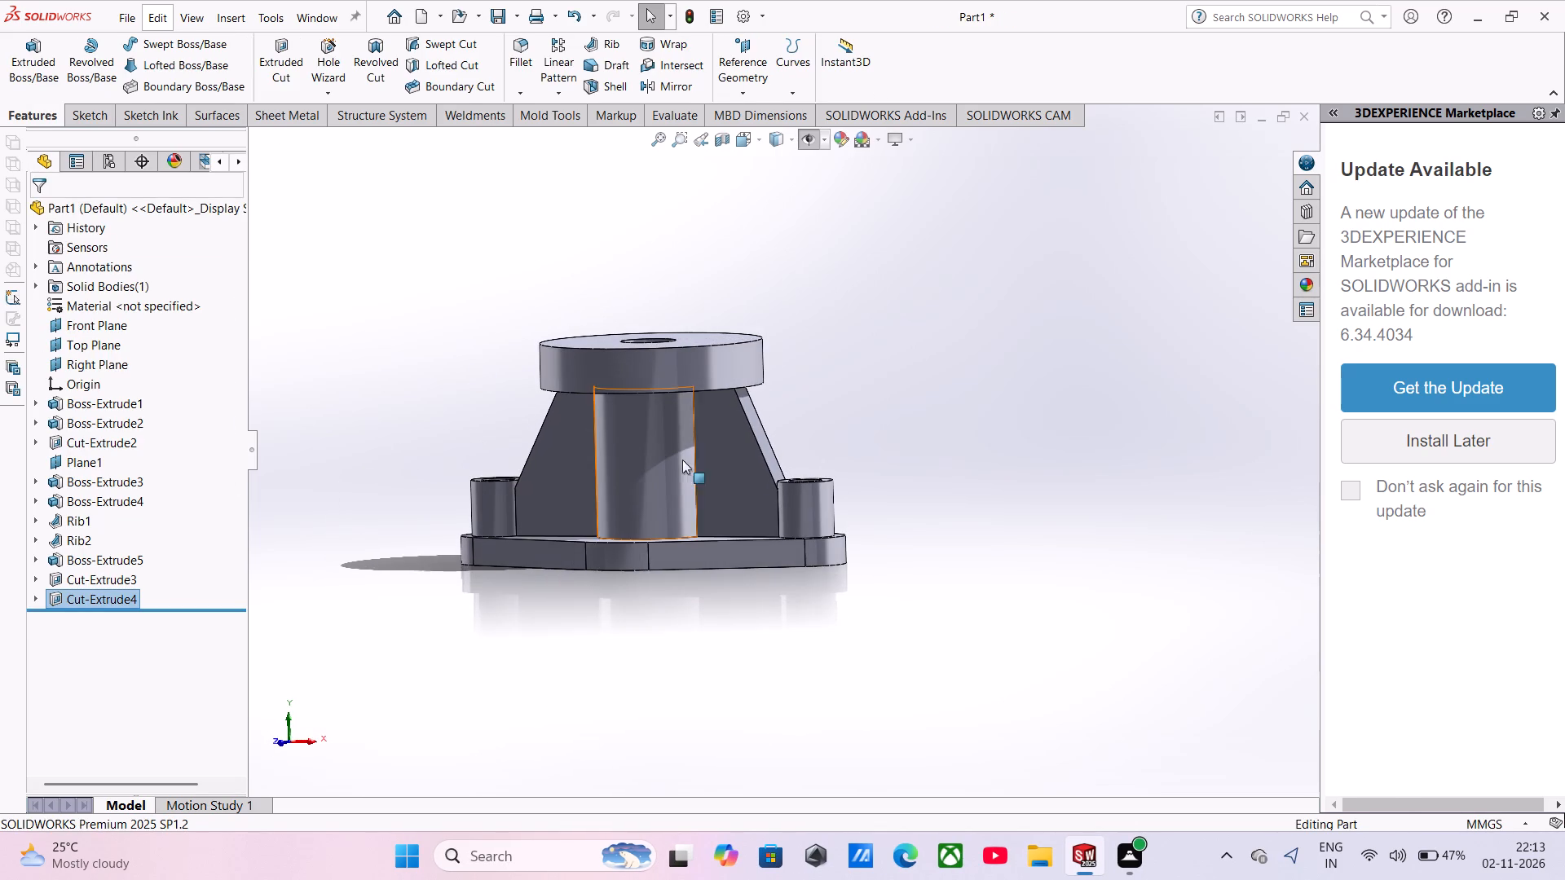
right_click(775, 552)
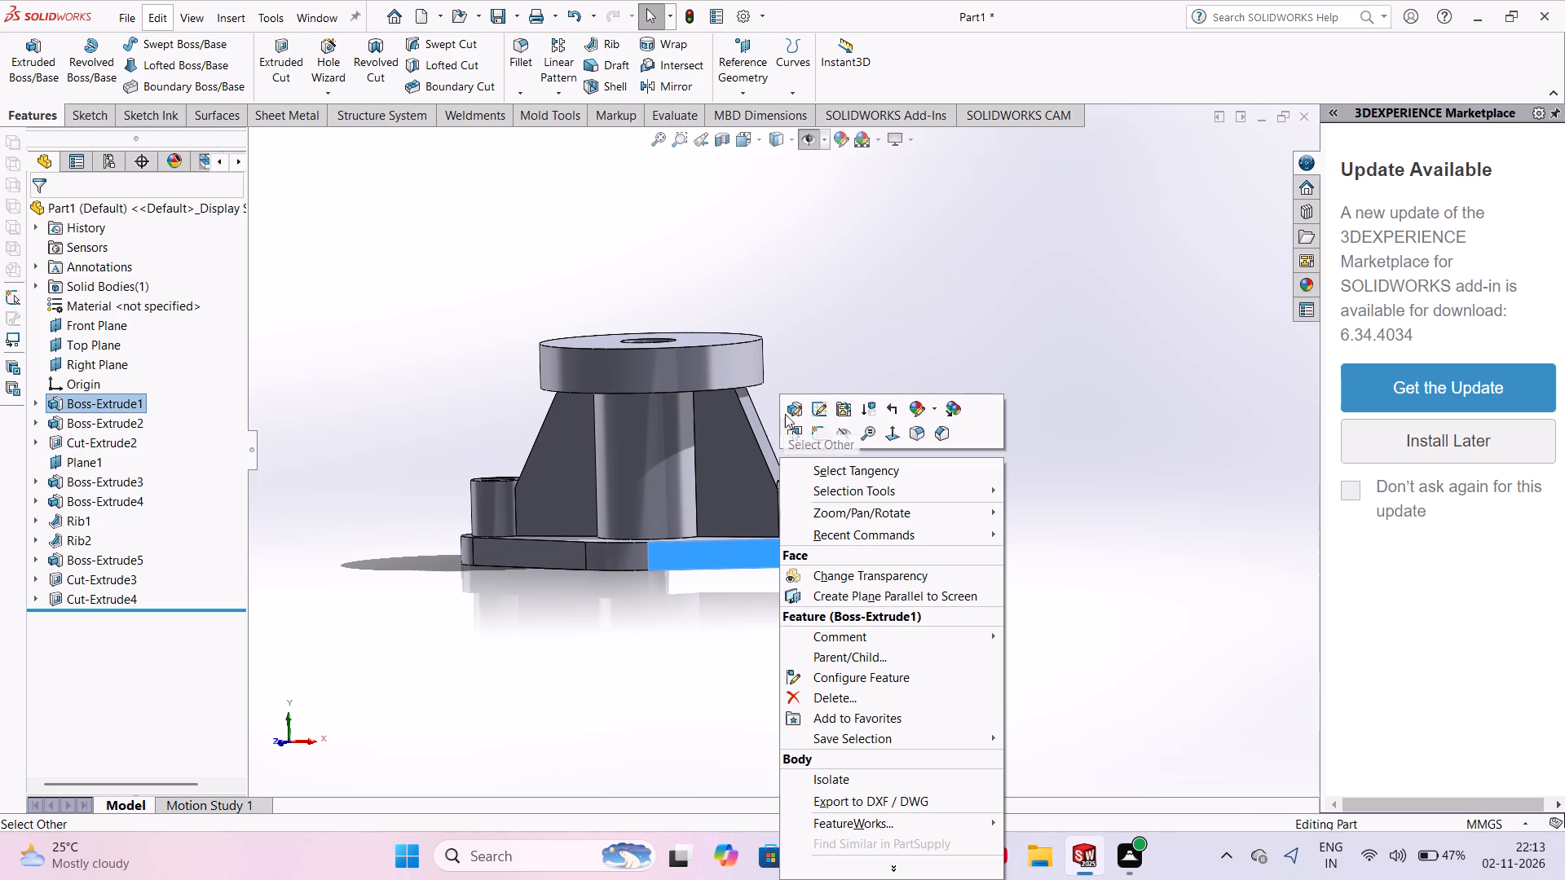
left_click(796, 399)
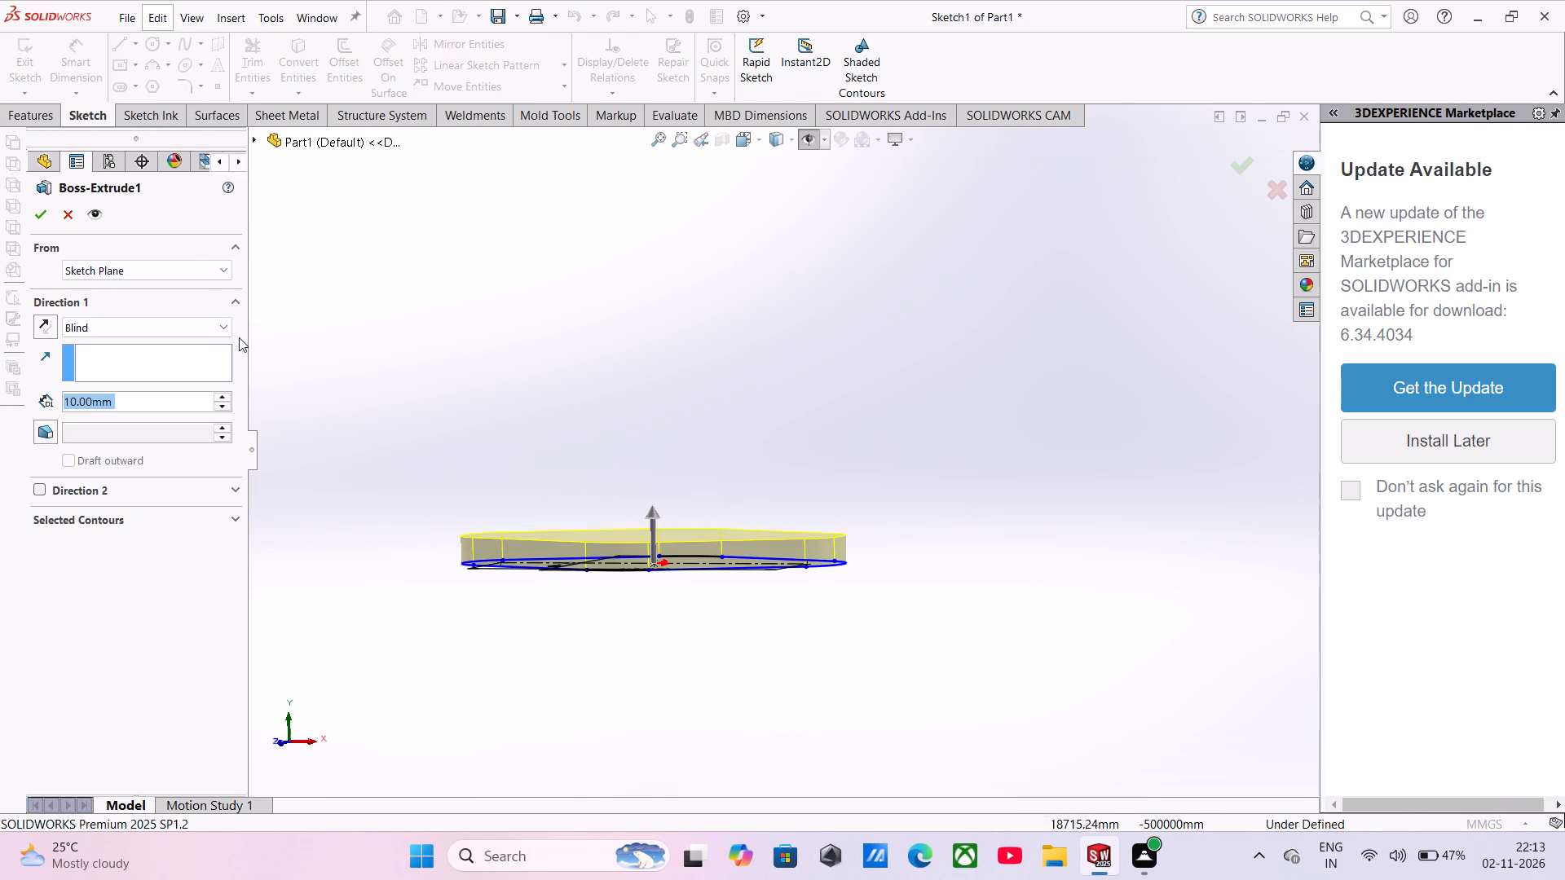
left_click(46, 210)
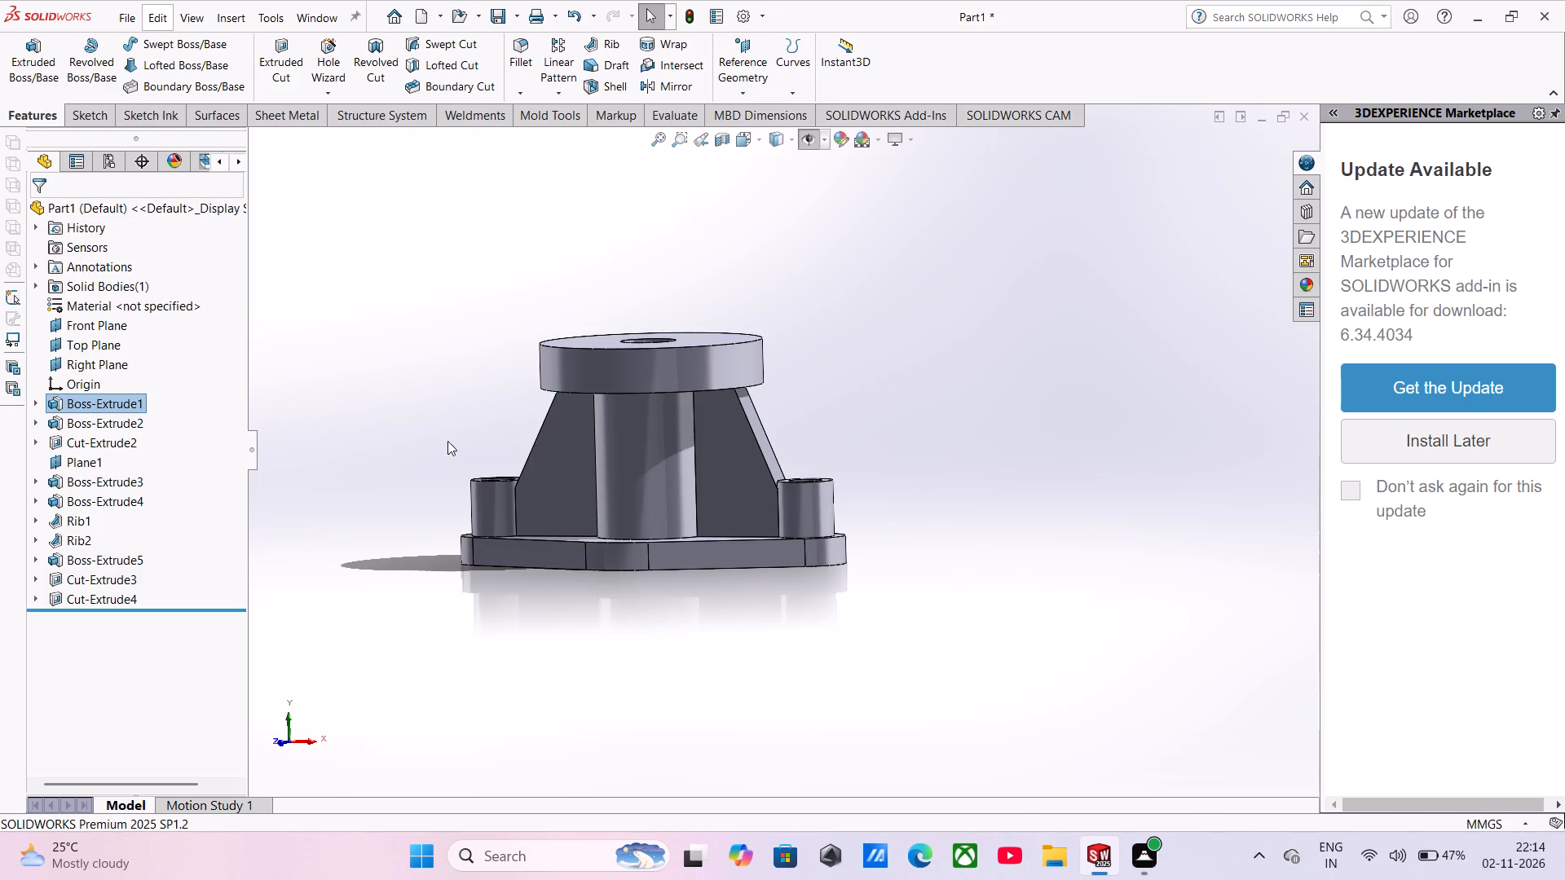
Check the circle dimension in the top disc's sketch, then exit the sketch without changes.
scroll(655, 481, "down", 2)
middle_click_drag(657, 482, 670, 473)
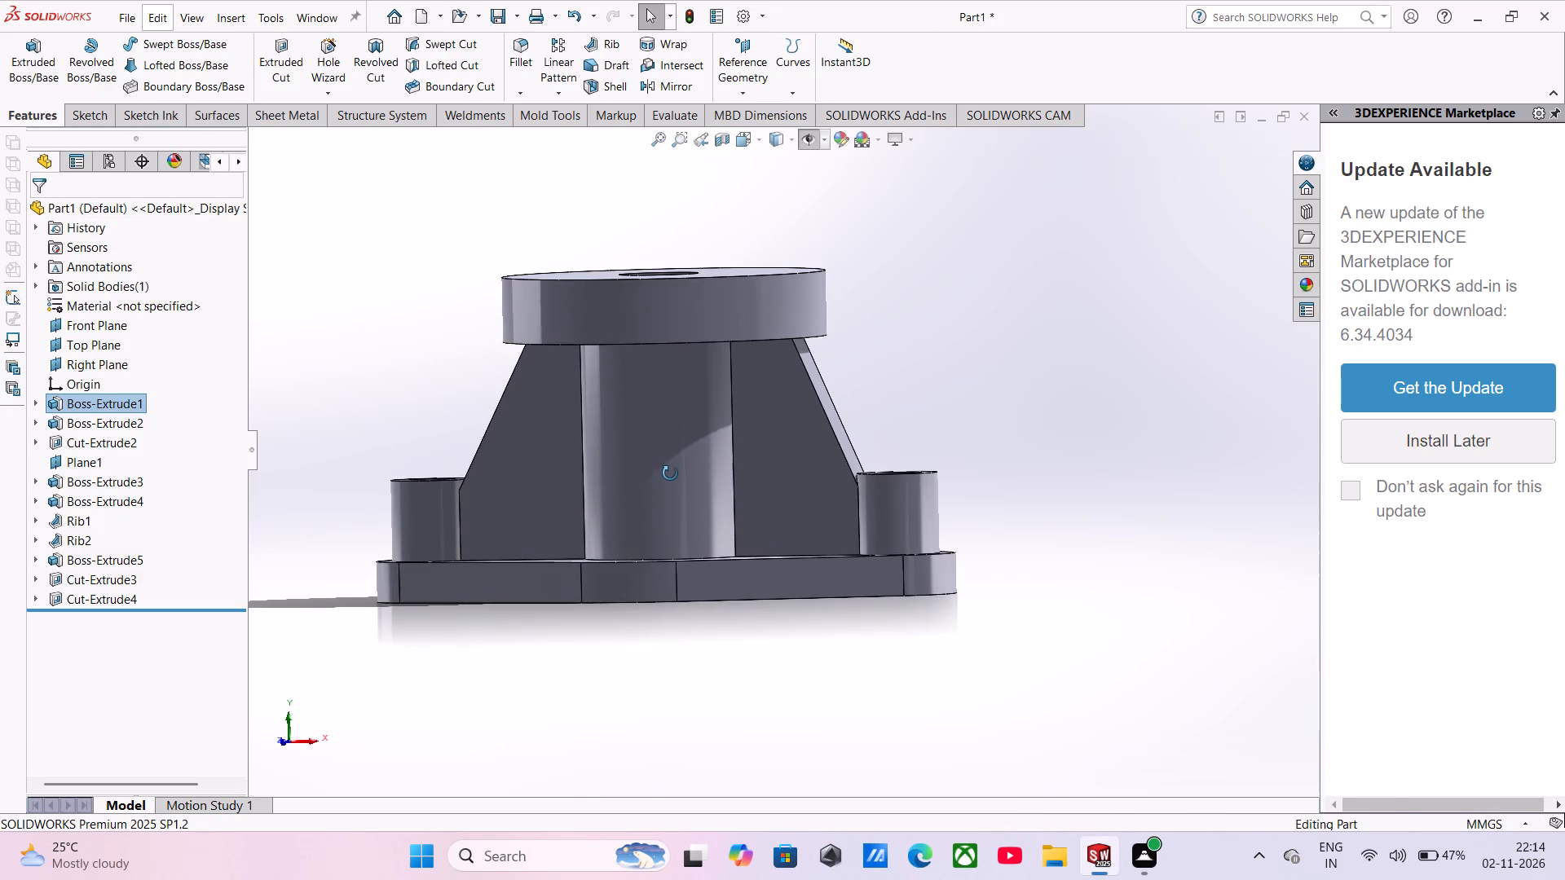
middle_click_drag(670, 473, 672, 473)
scroll(677, 418, "up", 2)
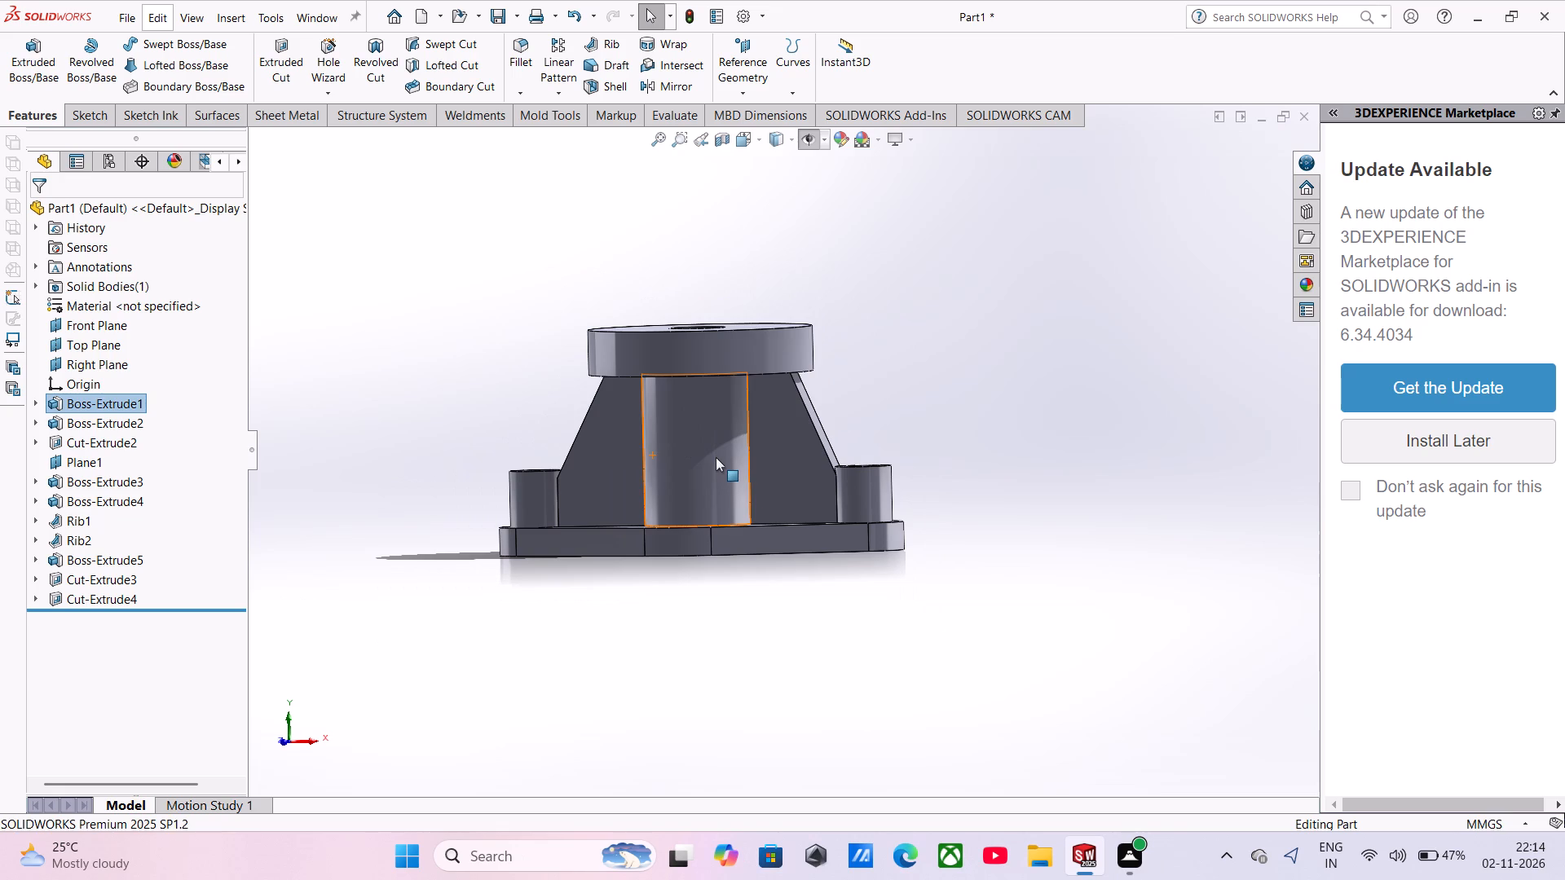
left_click(716, 457)
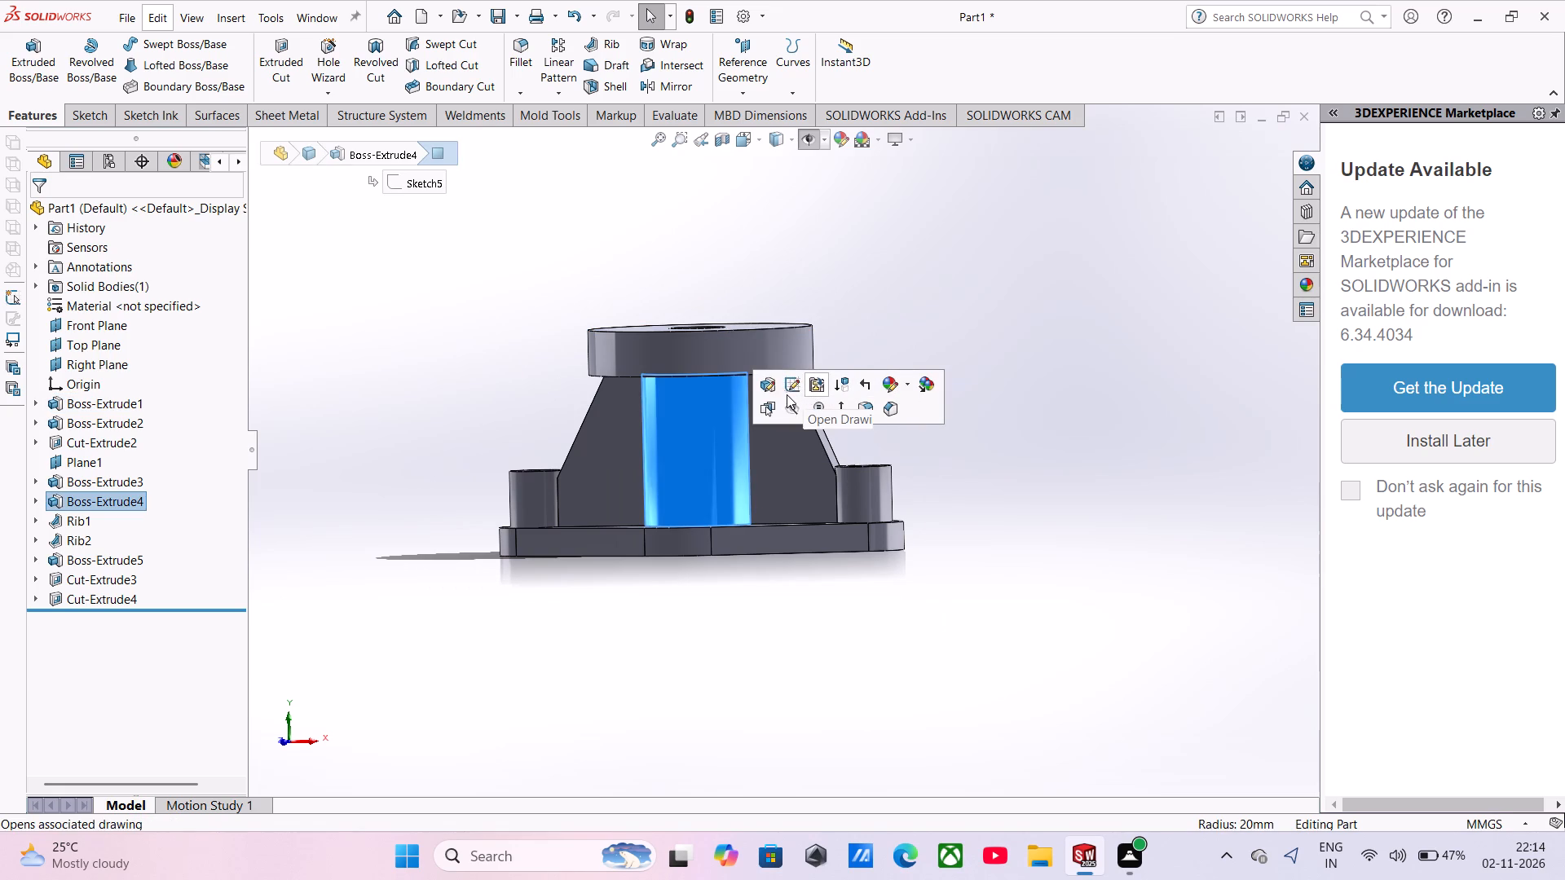
left_click(768, 353)
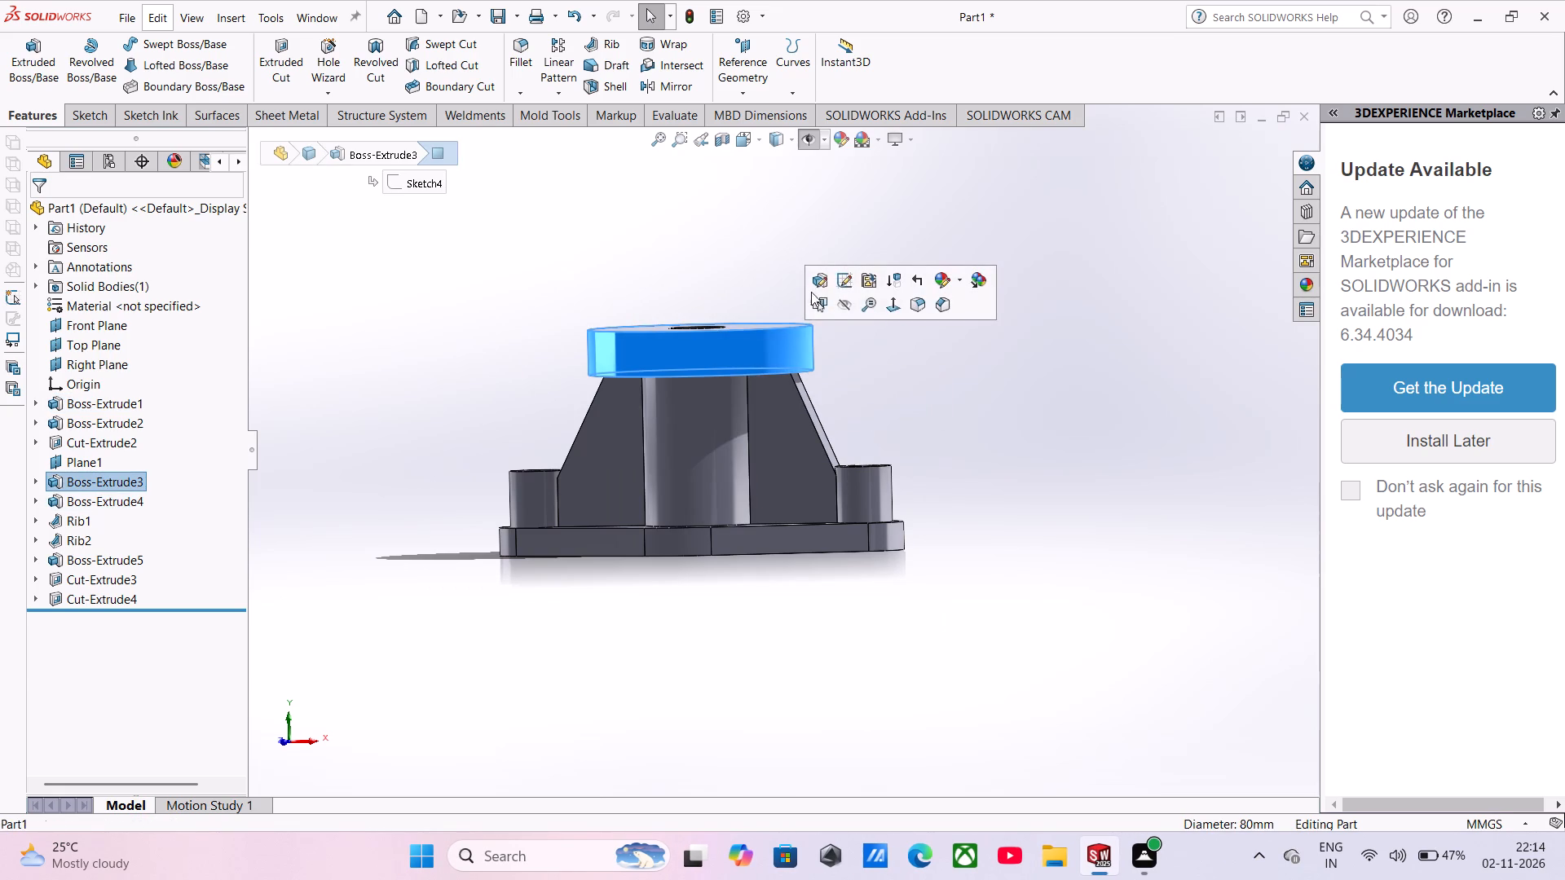
left_click(839, 281)
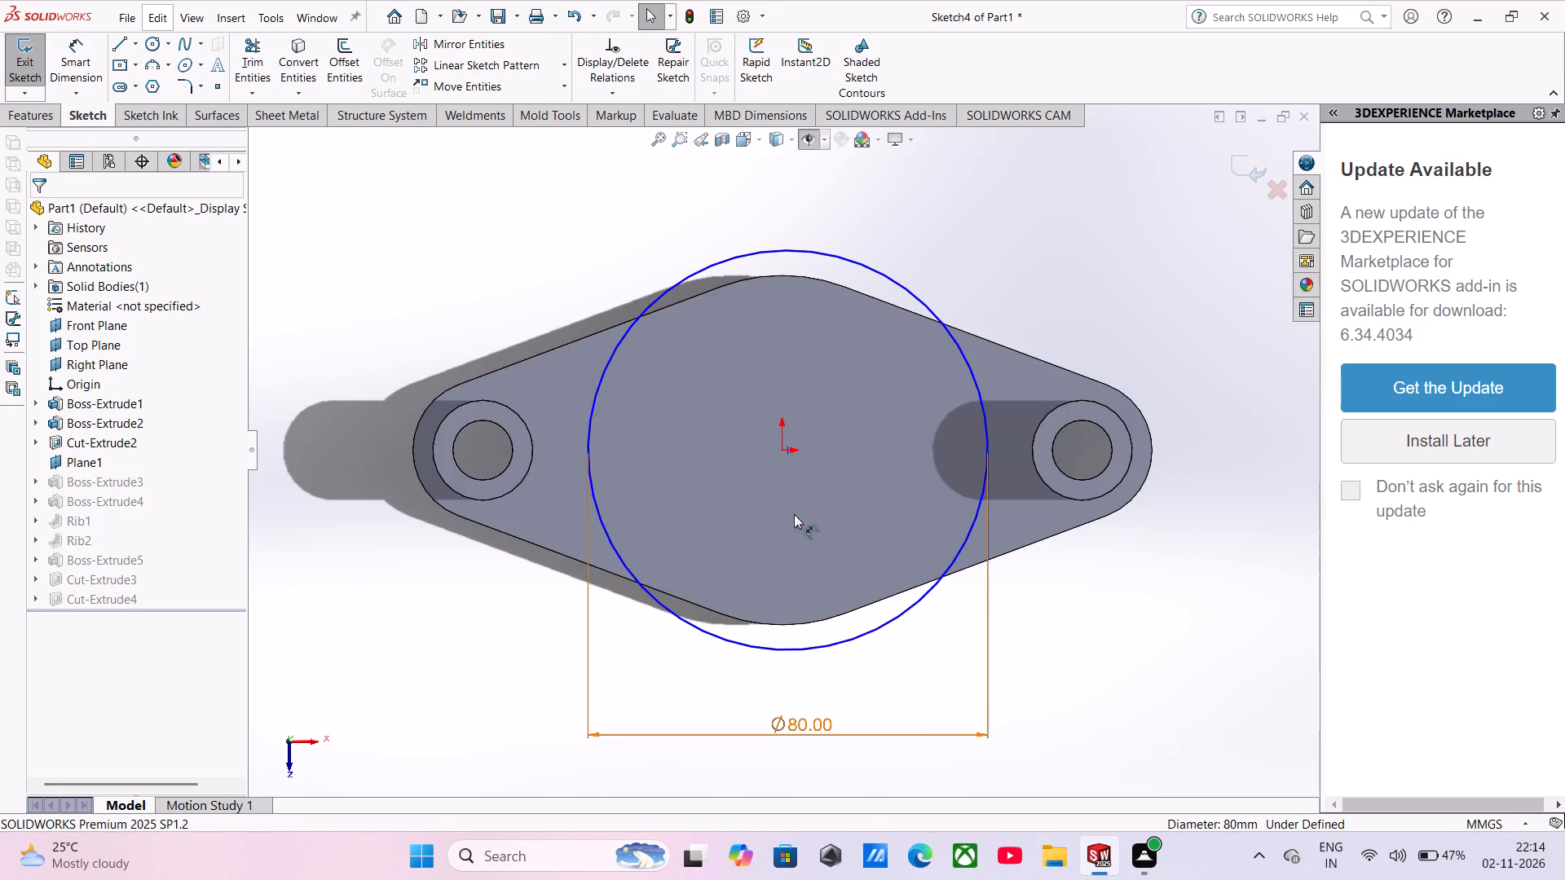
left_click(1241, 182)
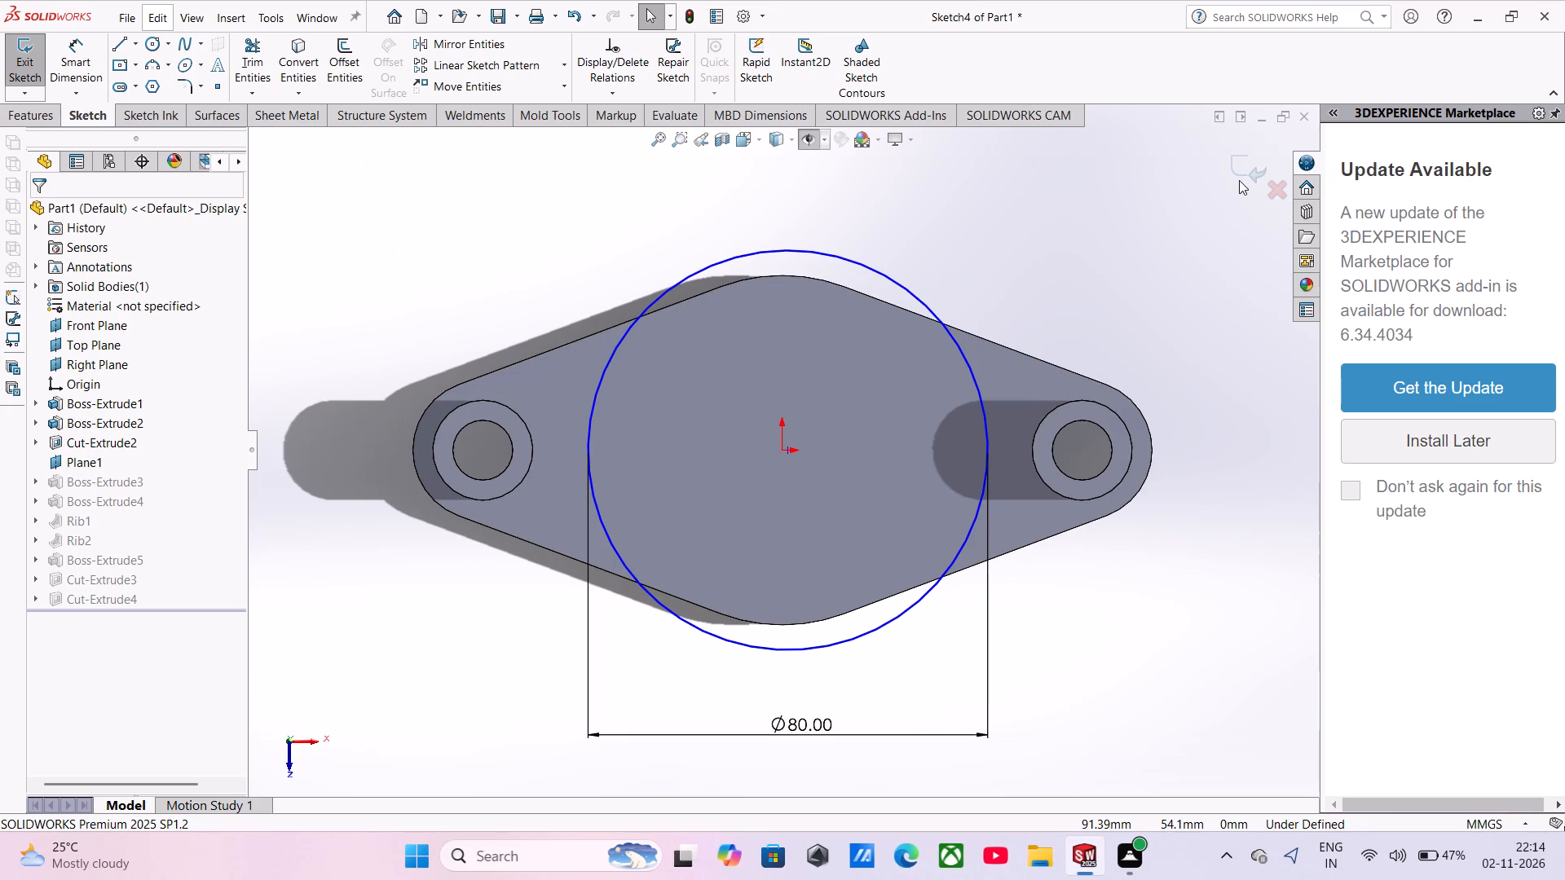
left_click(1239, 180)
left_click(1244, 172)
Check the end condition and feature scope of the central column's extrusion, leaving the settings as they are.
middle_click_drag(931, 465, 933, 249)
scroll(933, 250, "up", 1)
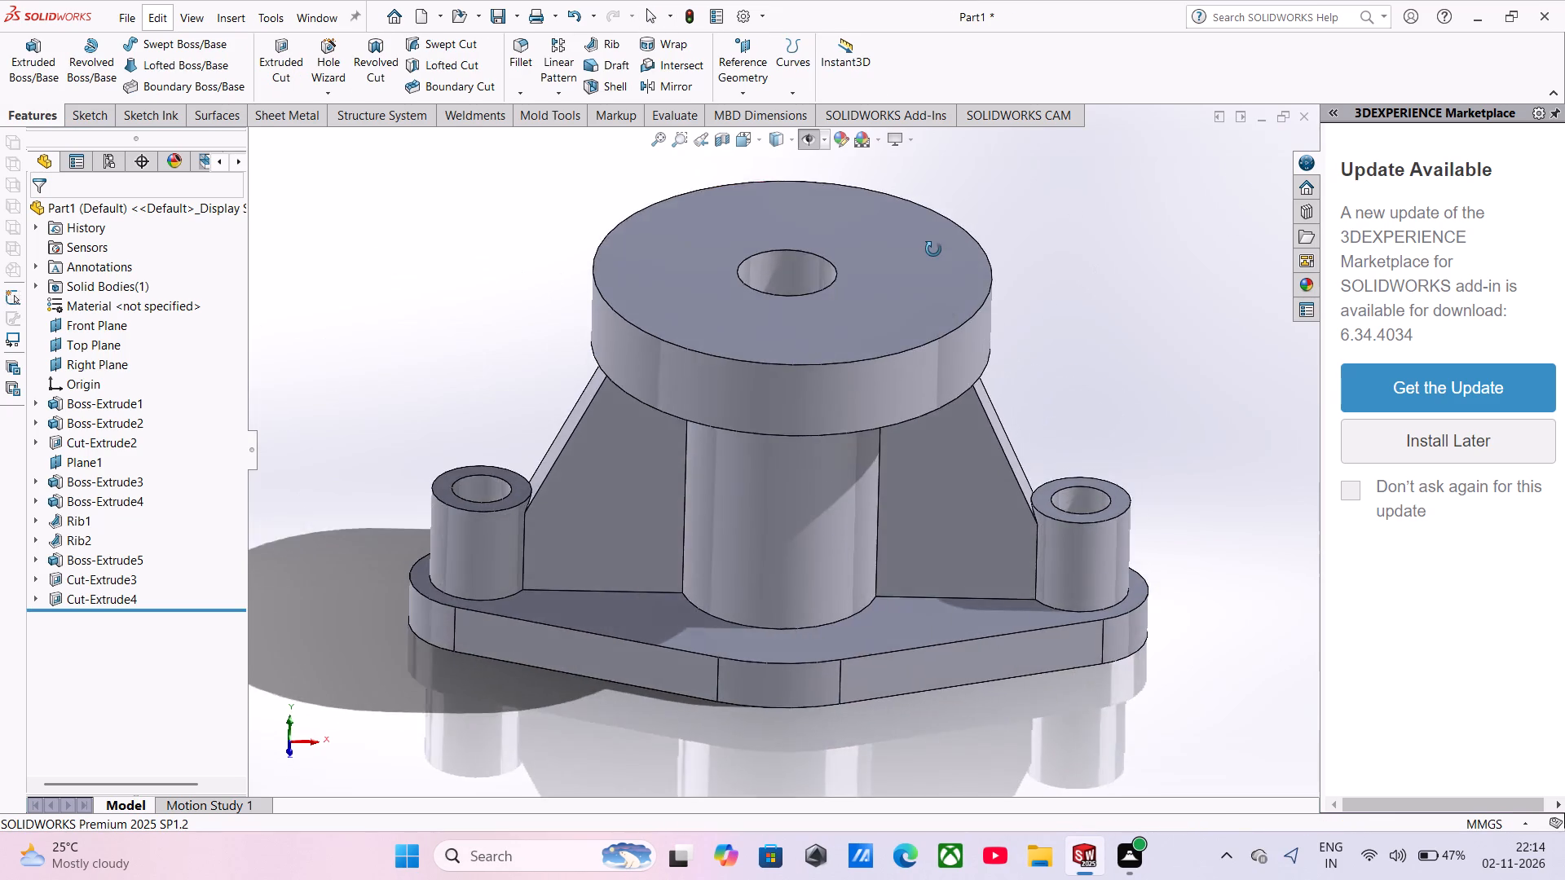
middle_click_drag(933, 249, 932, 190)
left_click(798, 425)
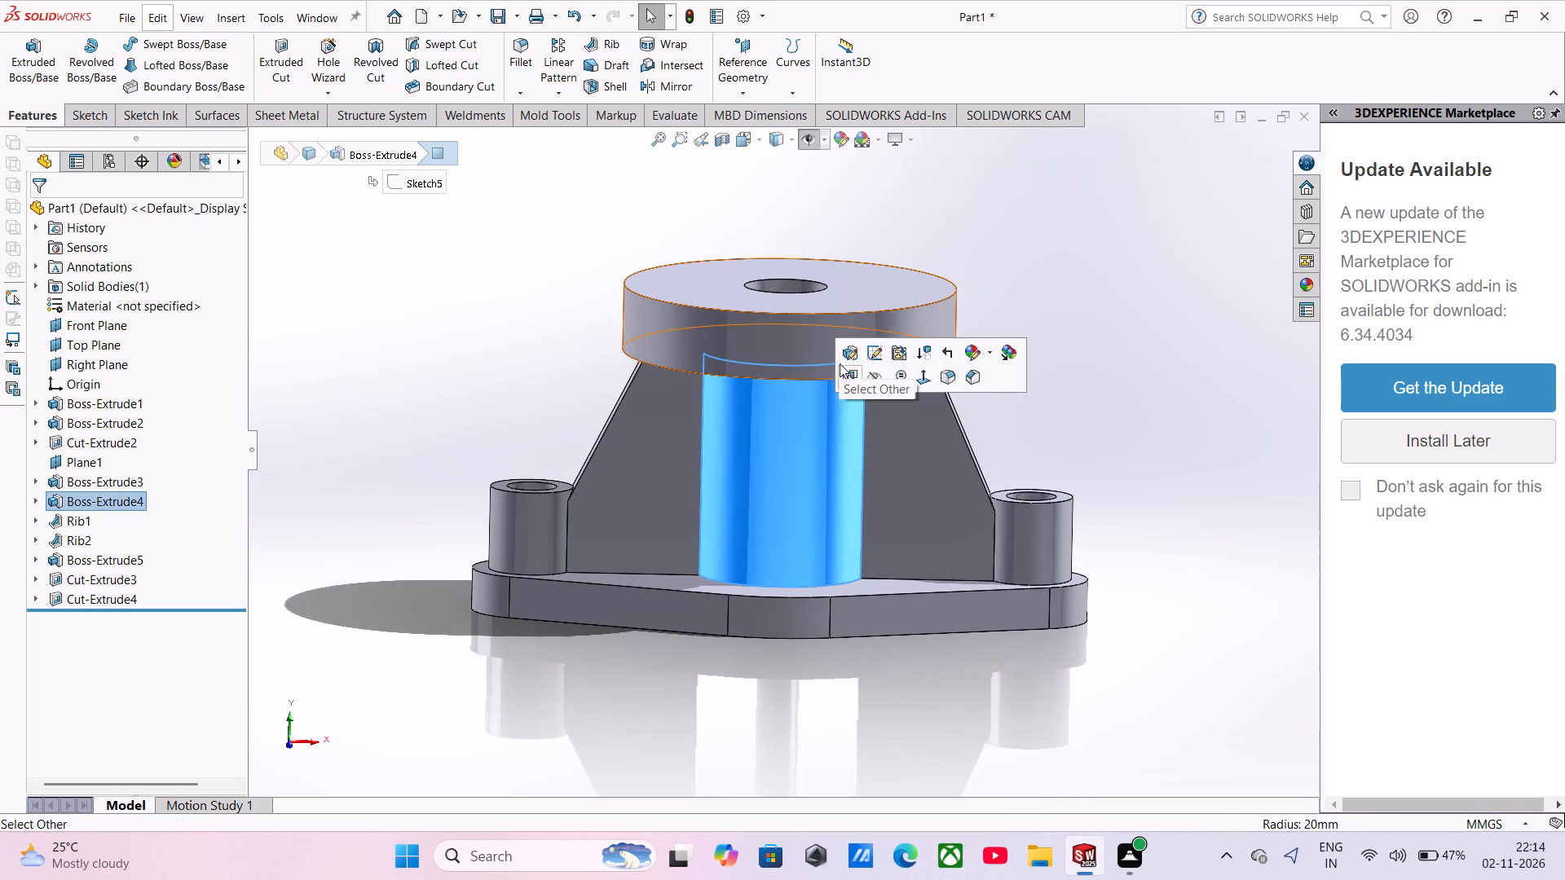
left_click(843, 357)
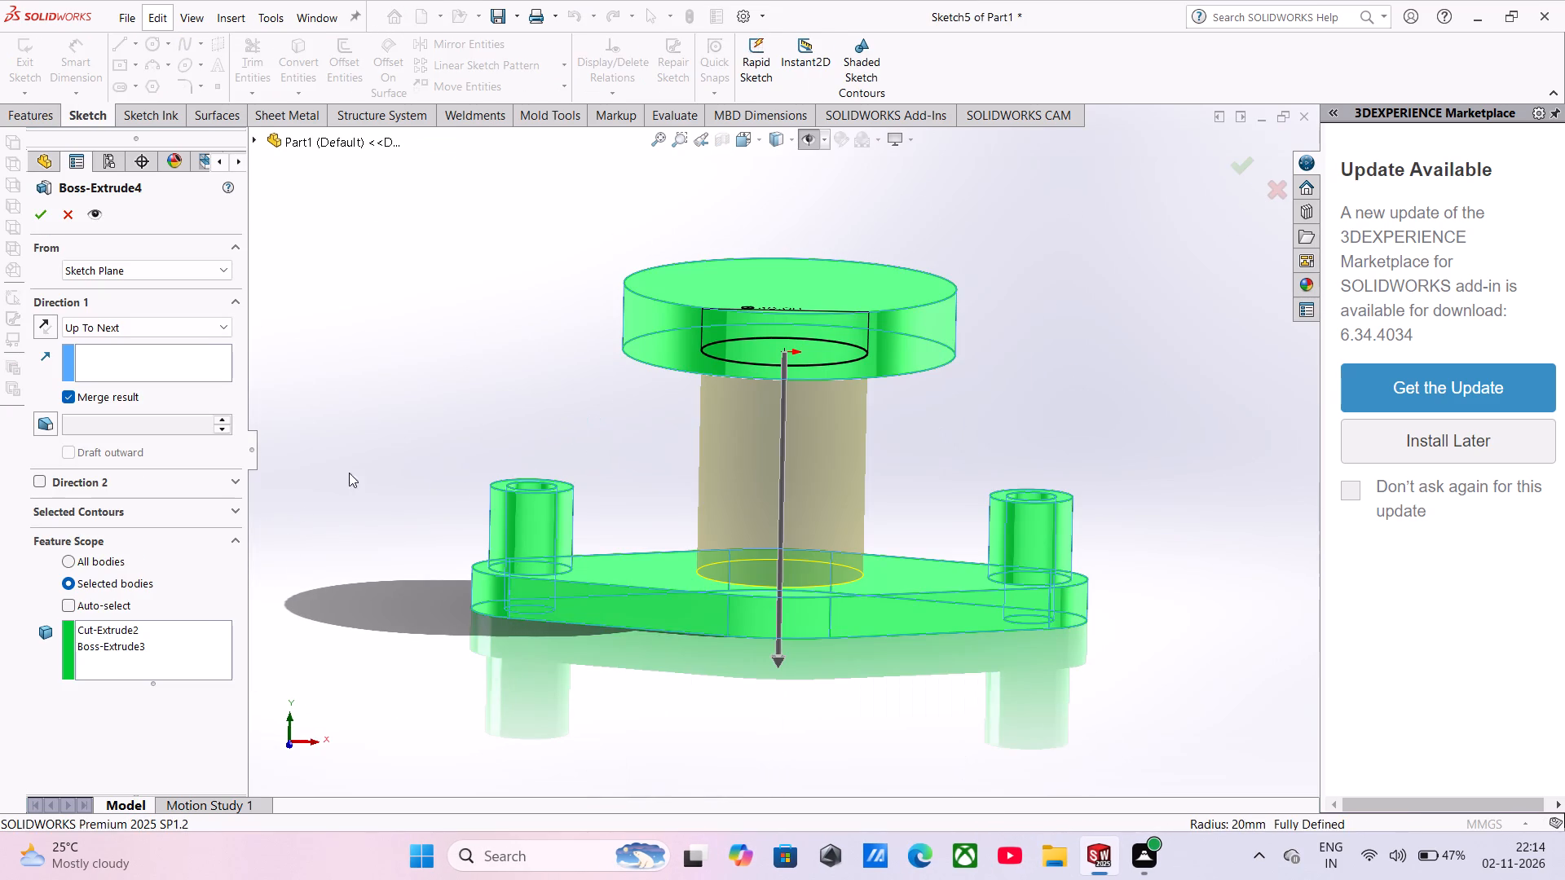
left_click(64, 214)
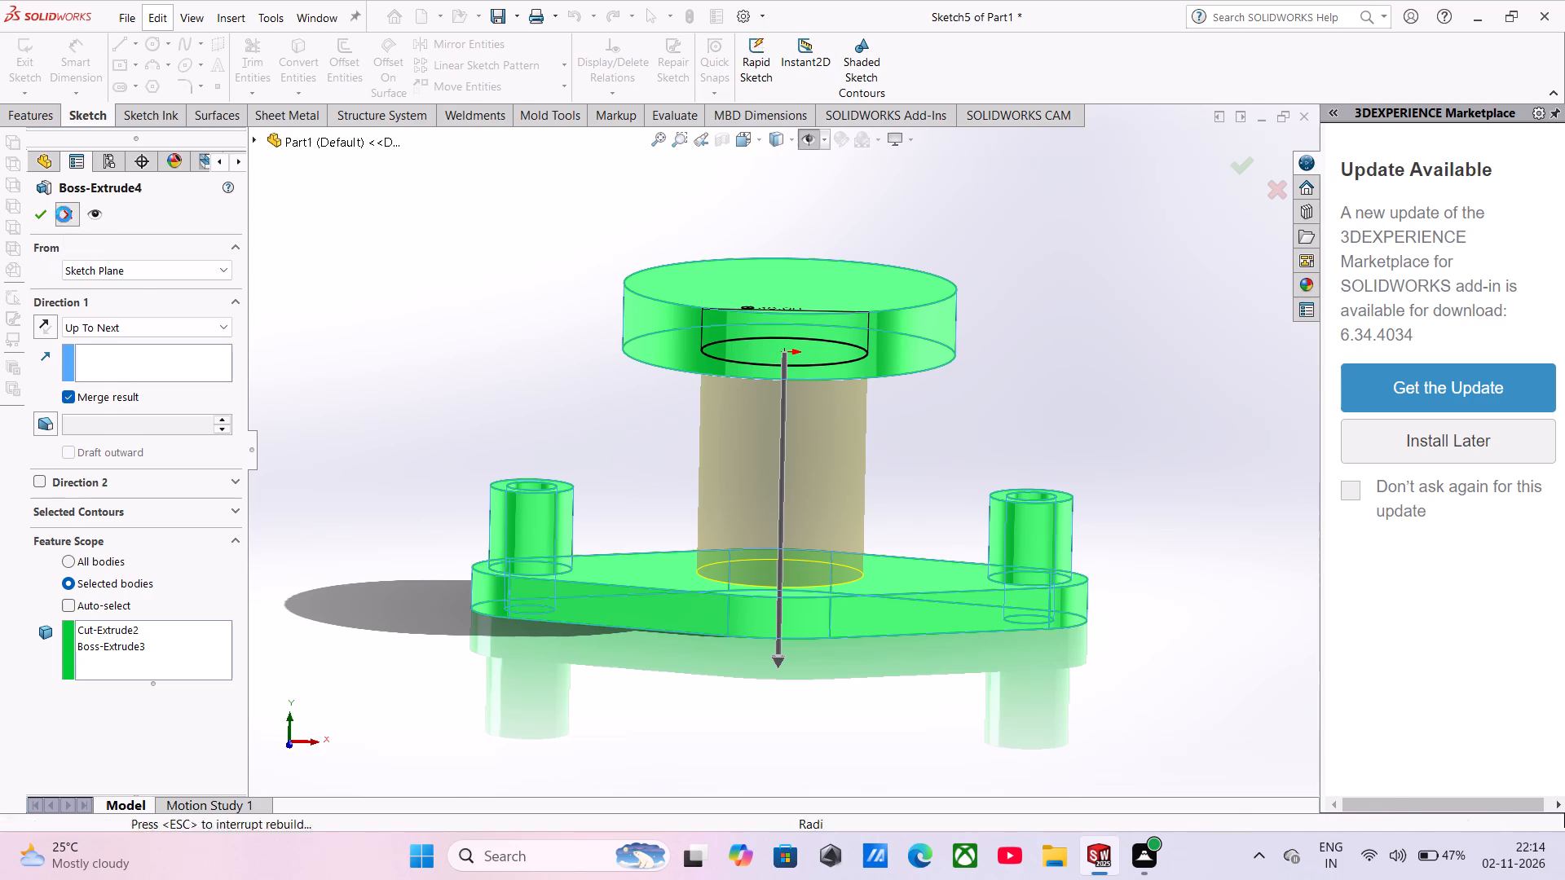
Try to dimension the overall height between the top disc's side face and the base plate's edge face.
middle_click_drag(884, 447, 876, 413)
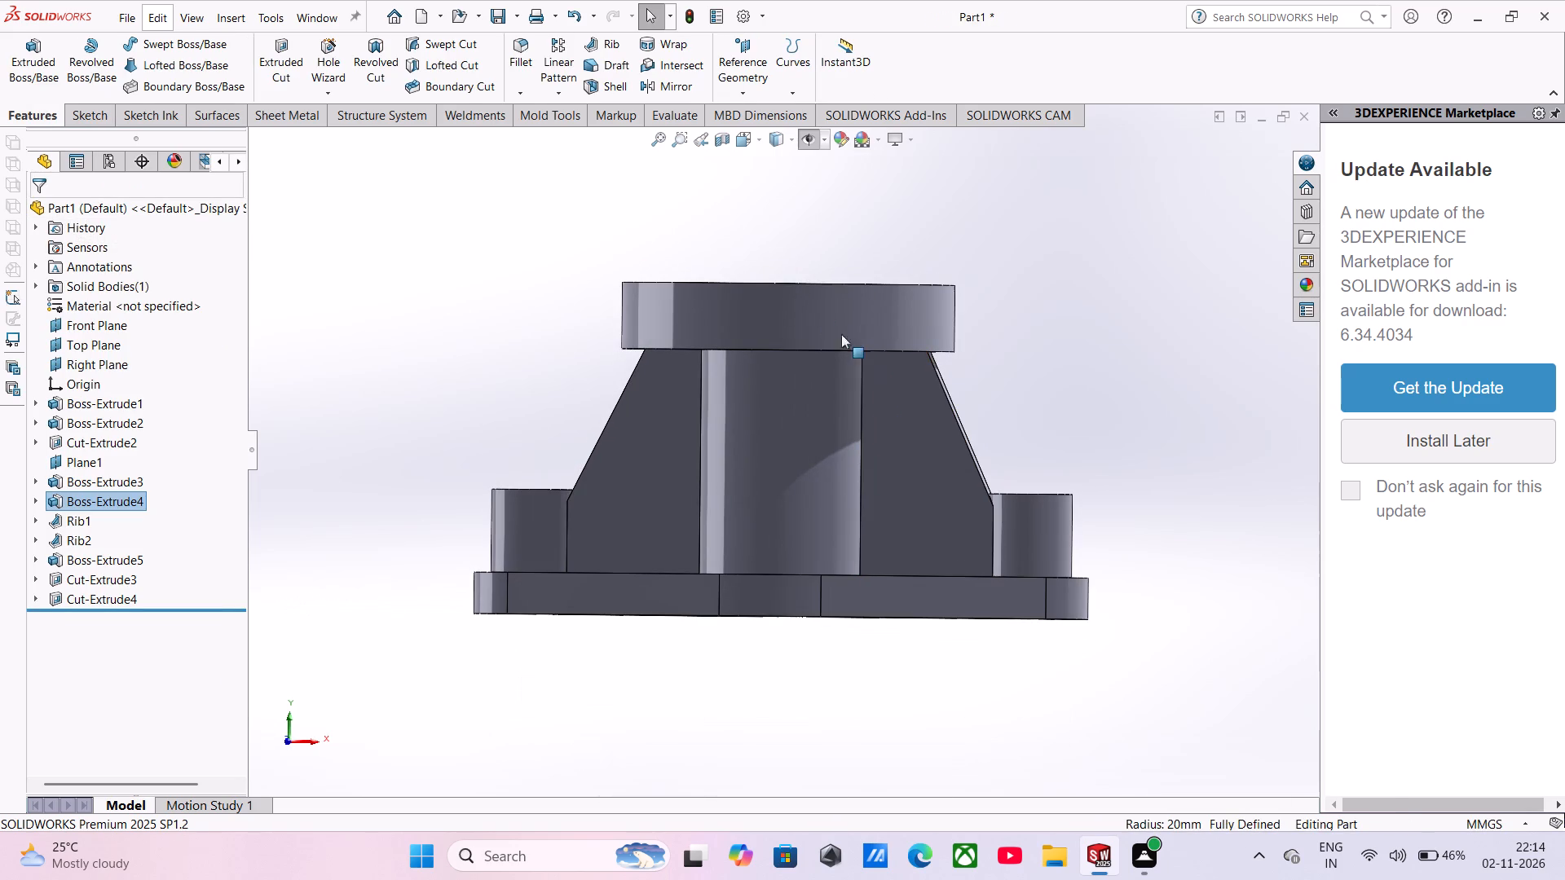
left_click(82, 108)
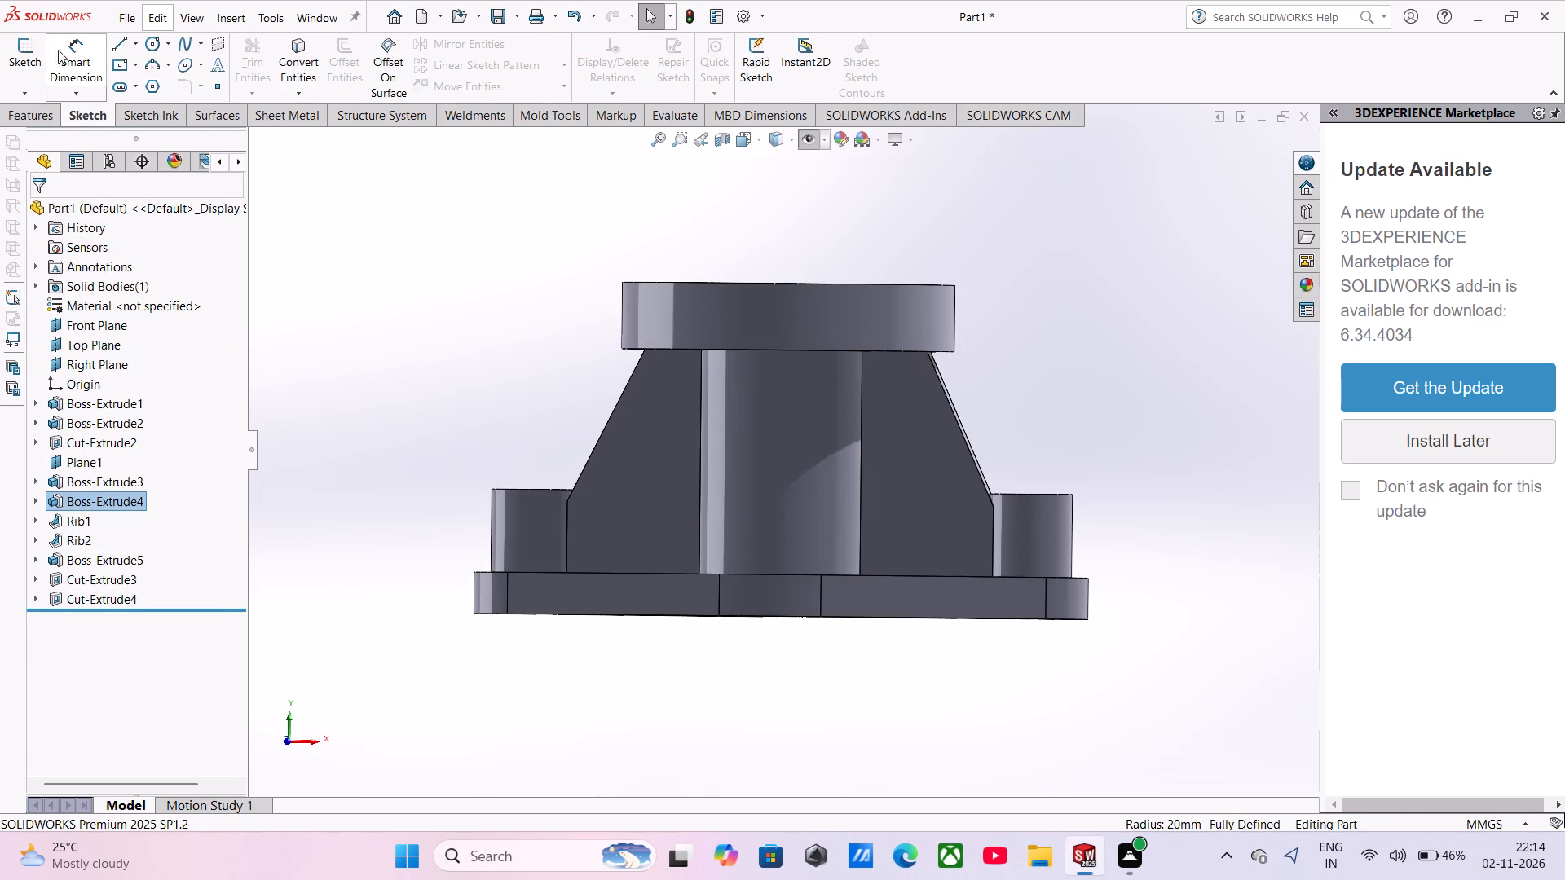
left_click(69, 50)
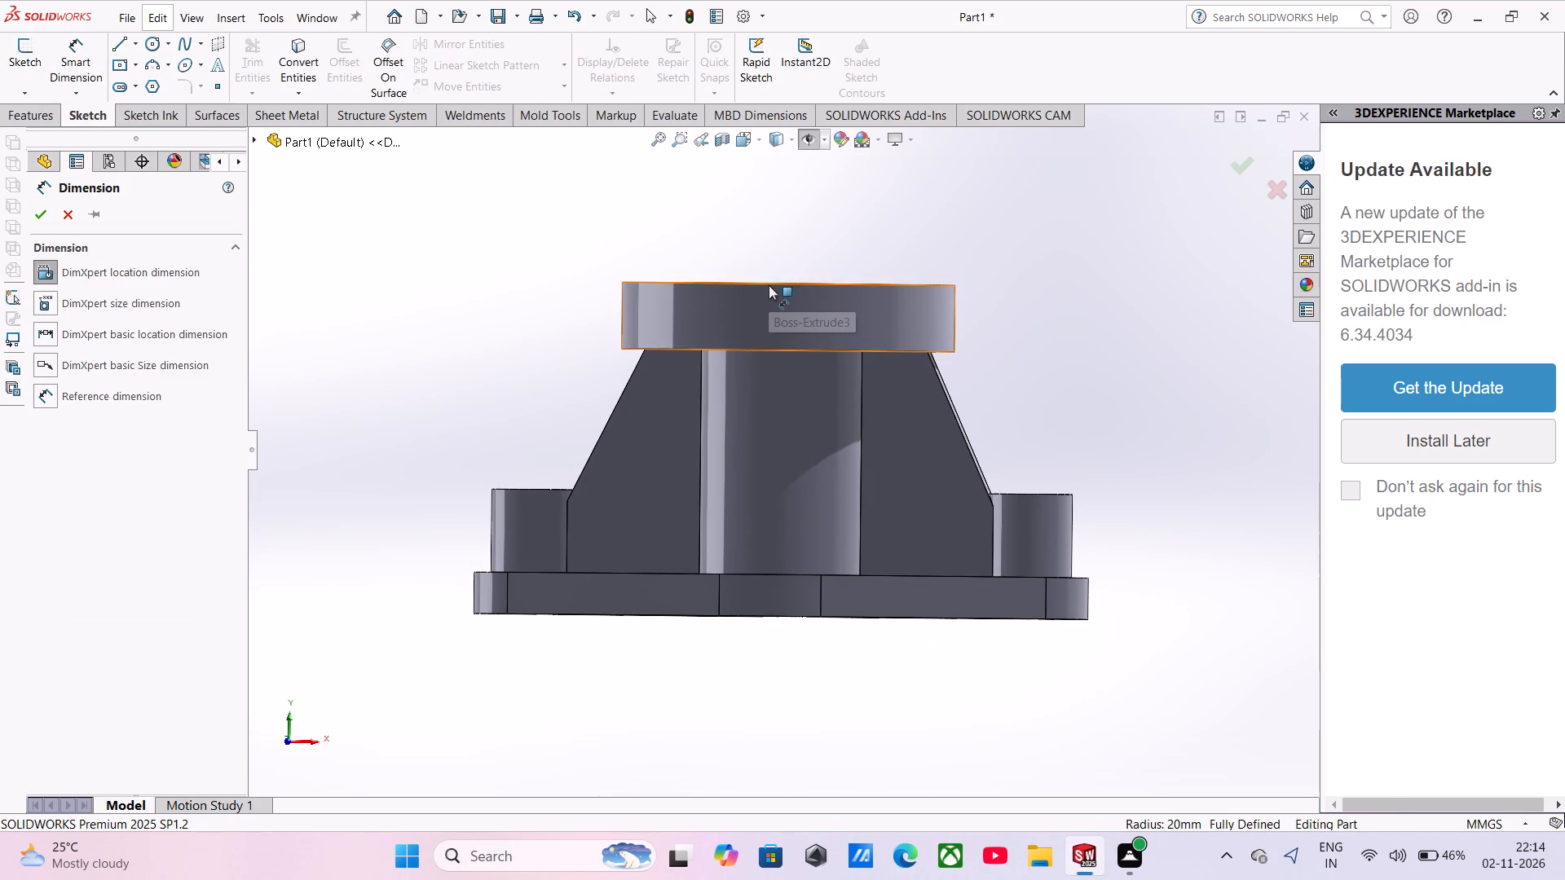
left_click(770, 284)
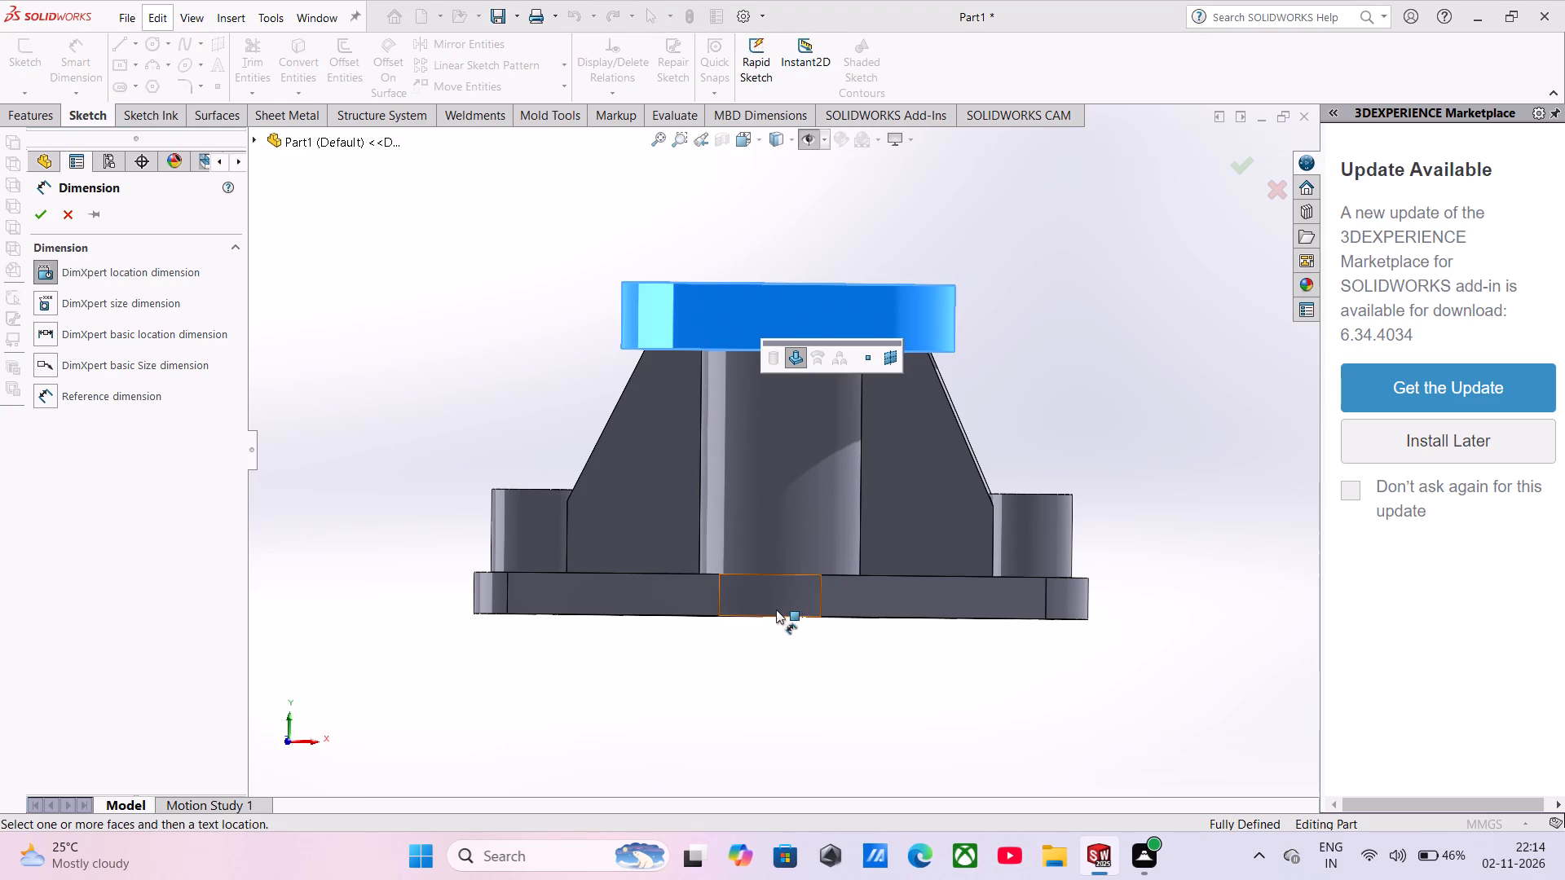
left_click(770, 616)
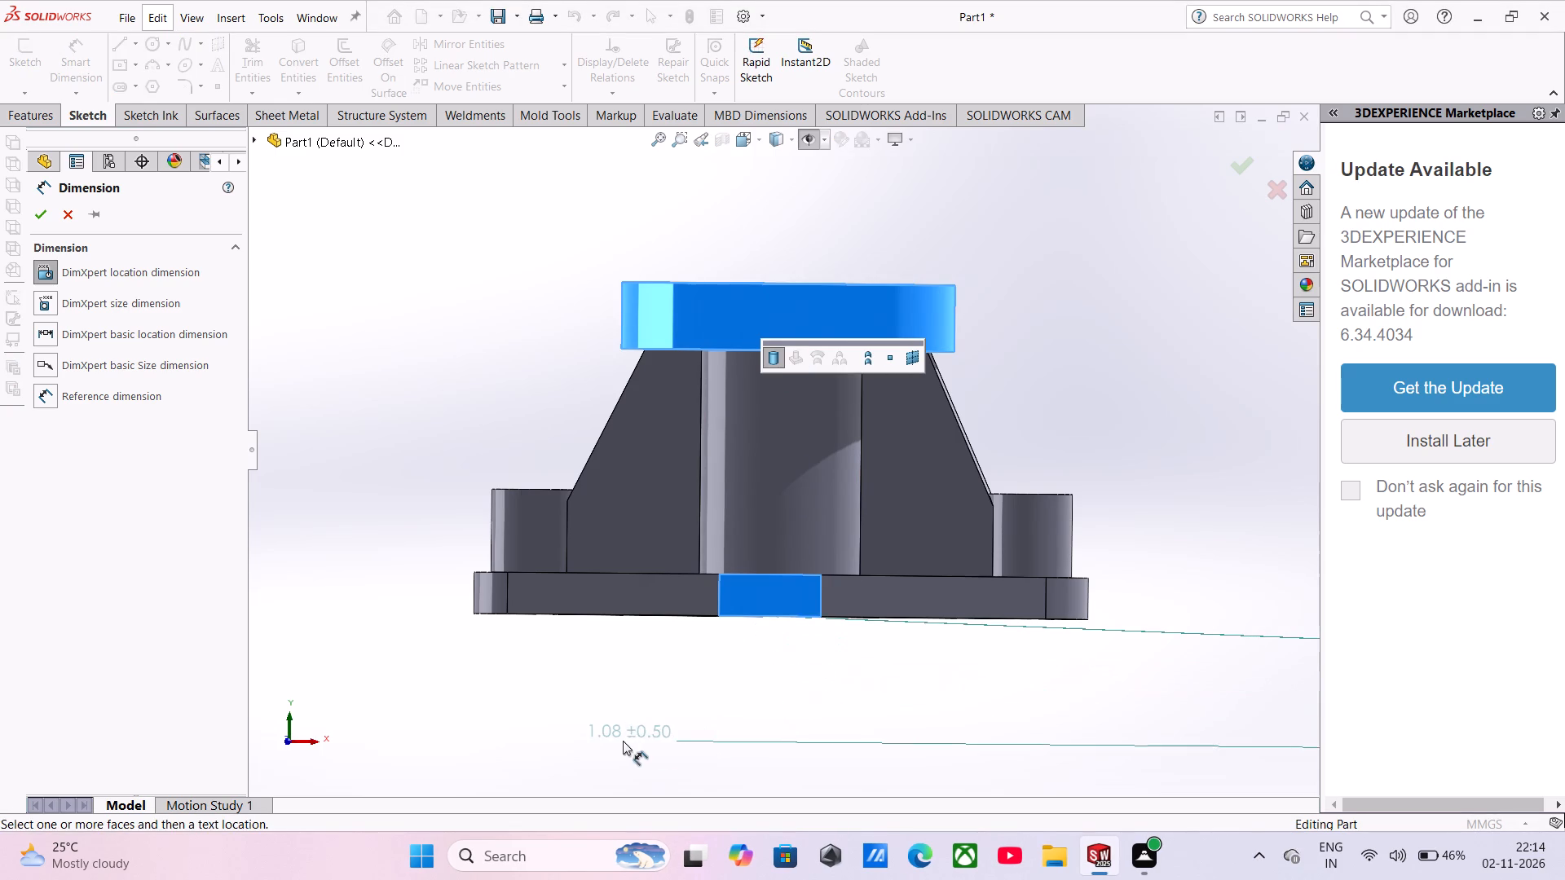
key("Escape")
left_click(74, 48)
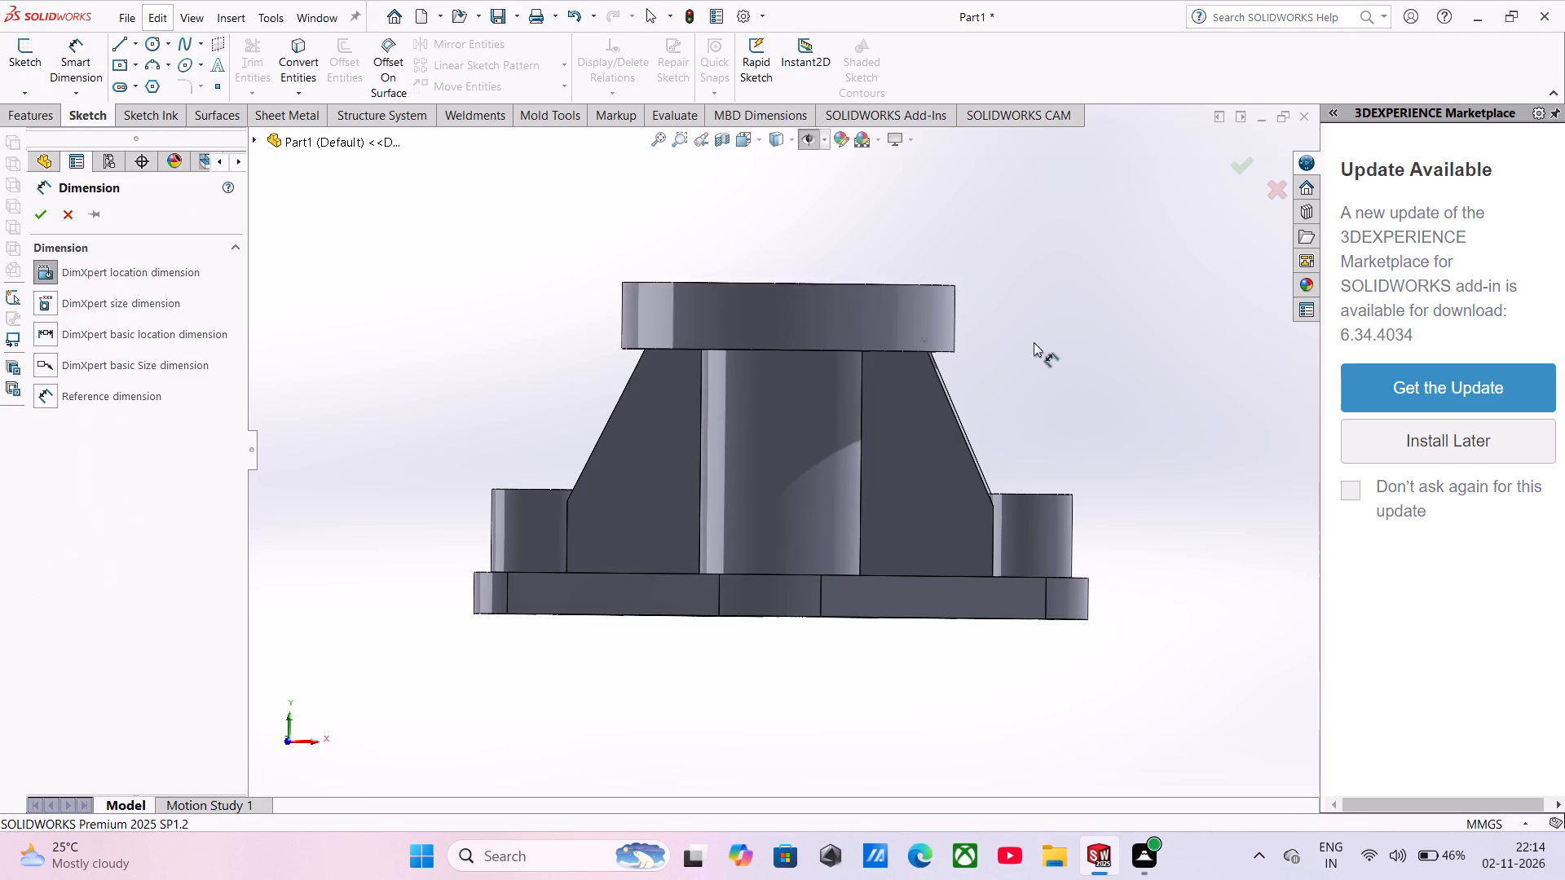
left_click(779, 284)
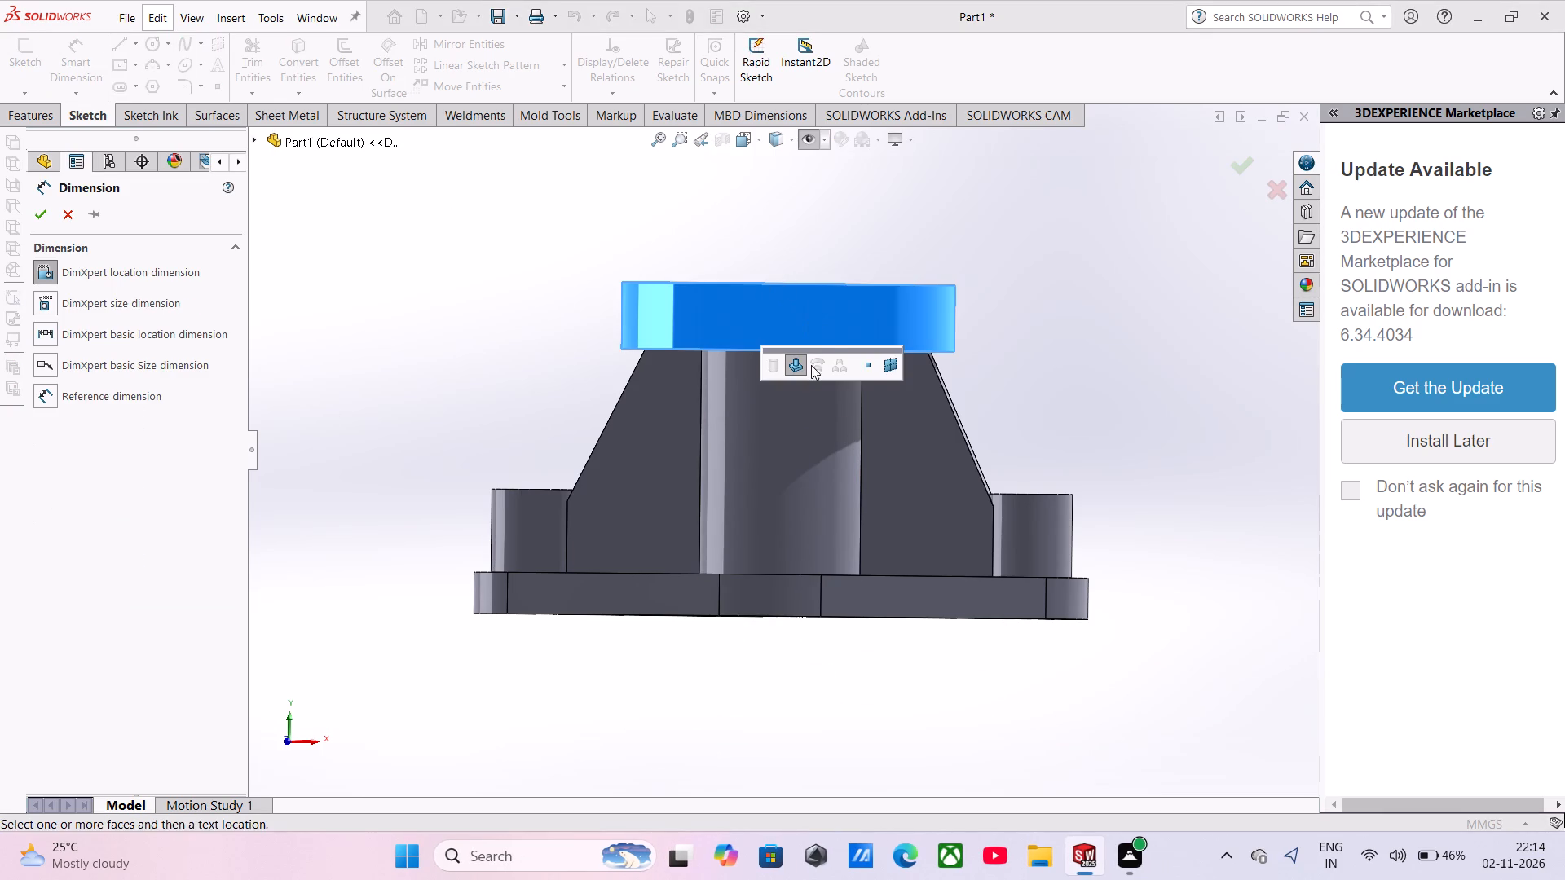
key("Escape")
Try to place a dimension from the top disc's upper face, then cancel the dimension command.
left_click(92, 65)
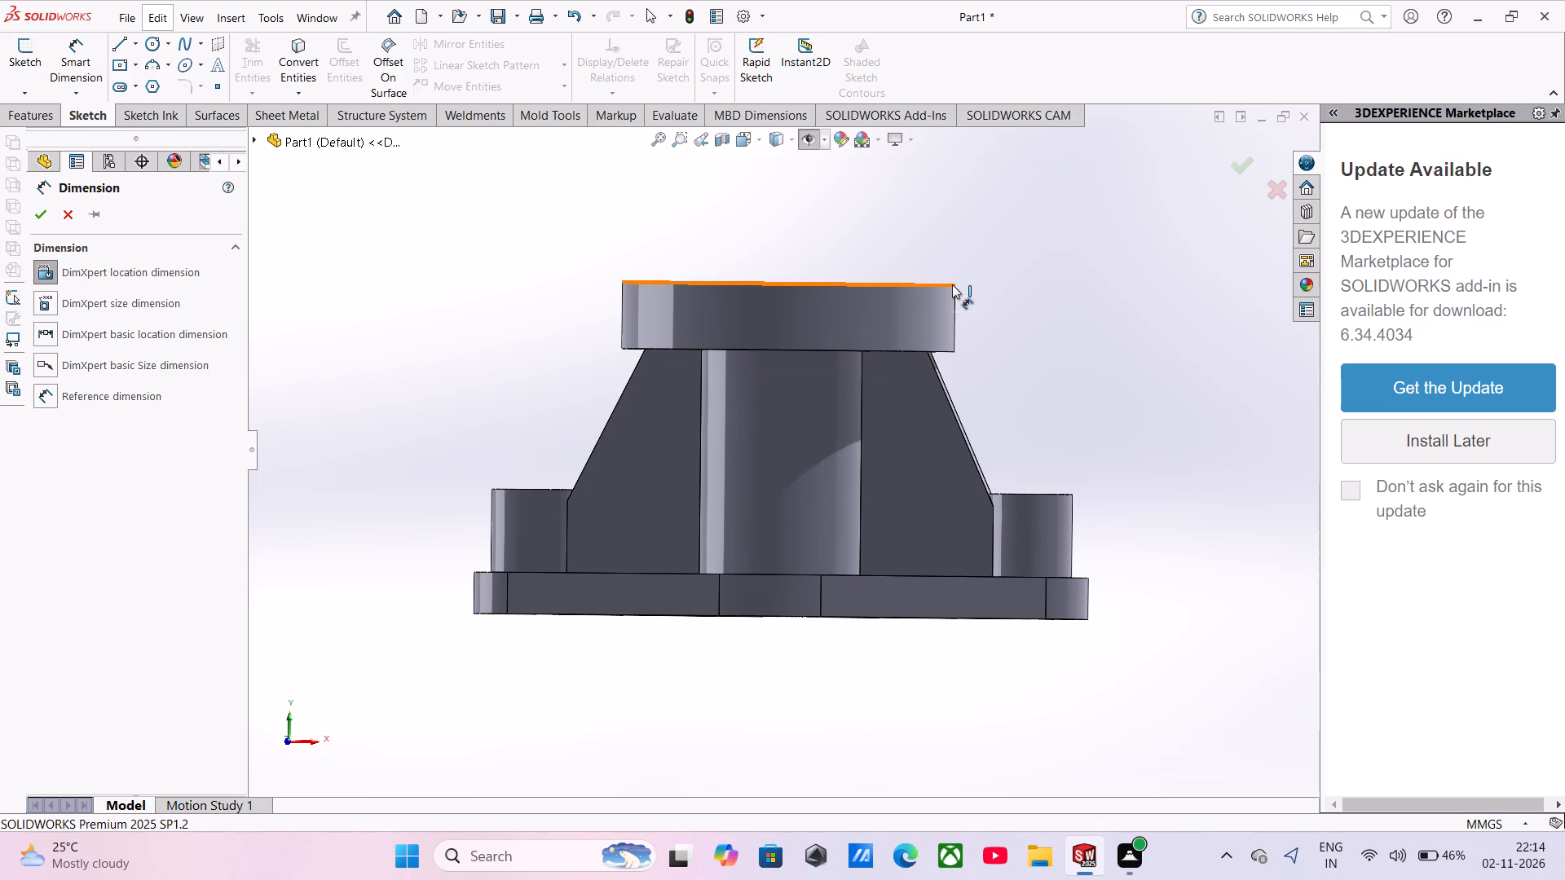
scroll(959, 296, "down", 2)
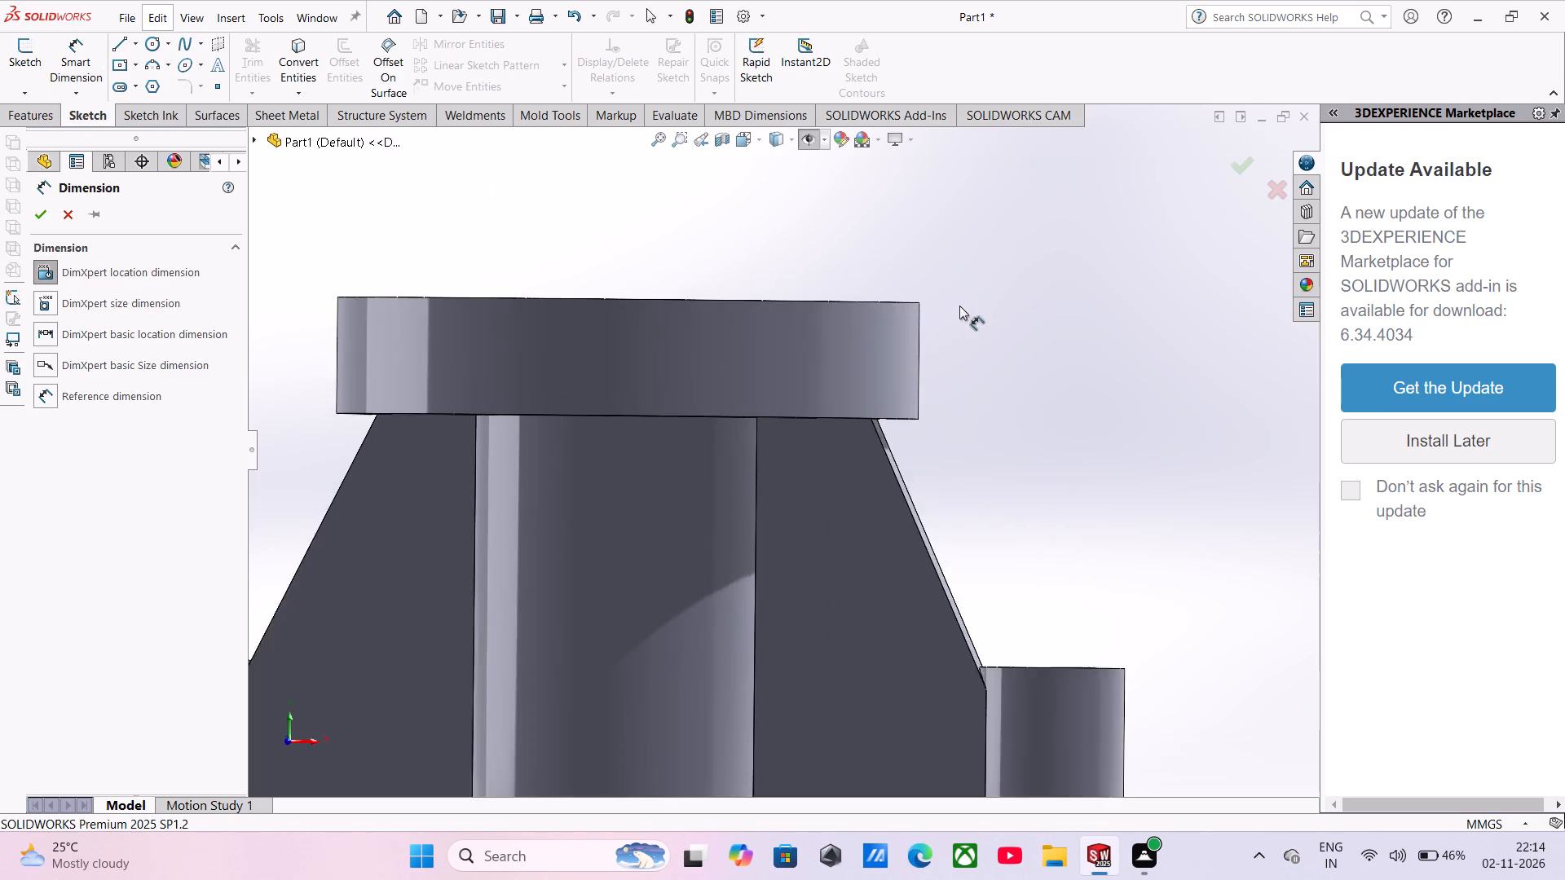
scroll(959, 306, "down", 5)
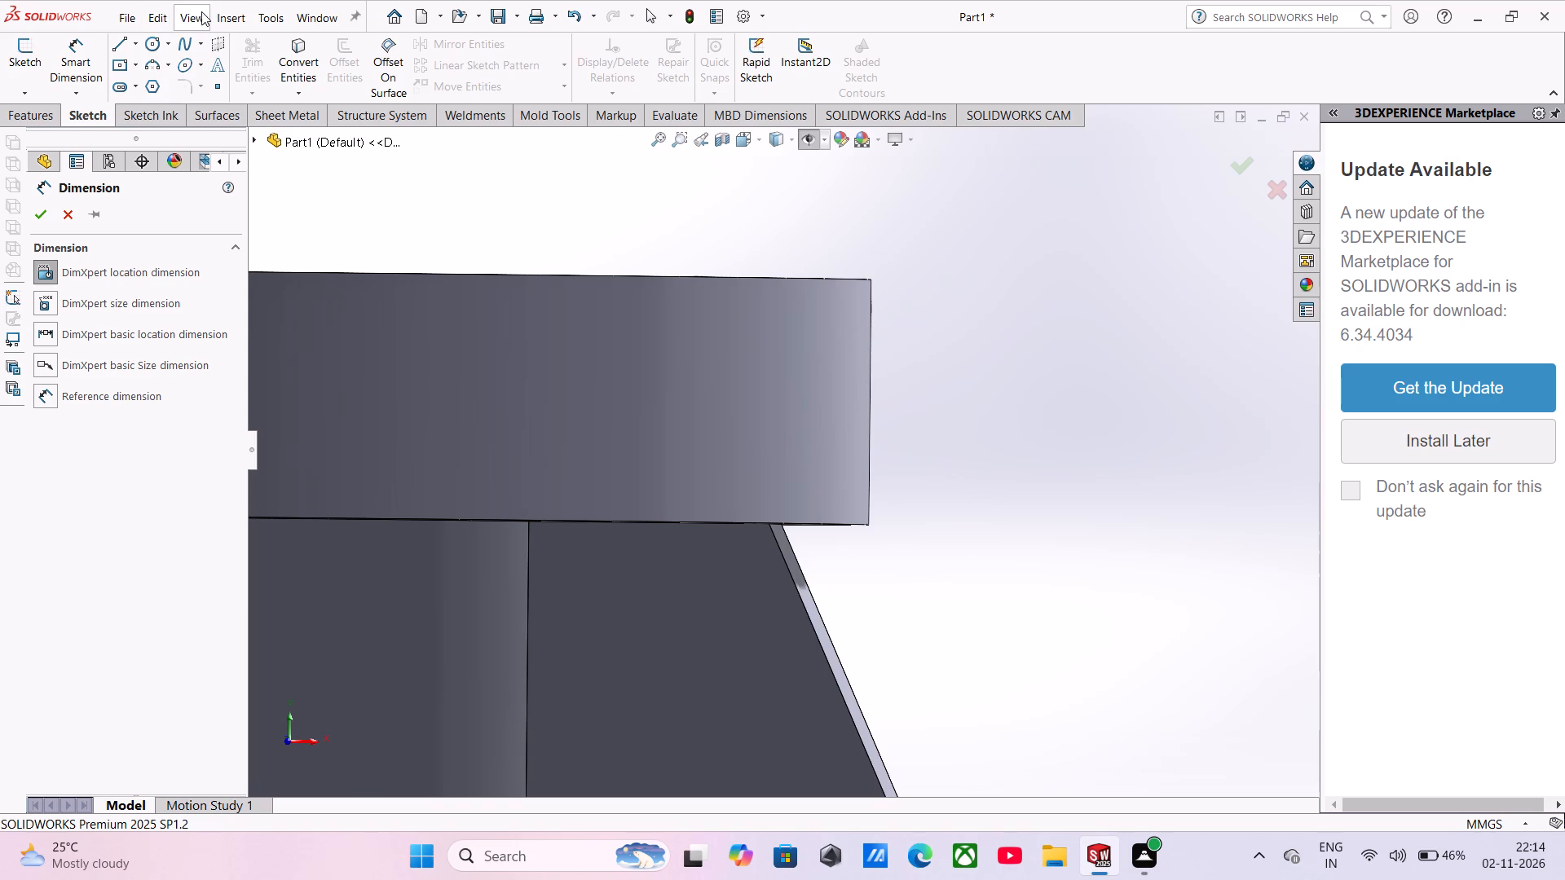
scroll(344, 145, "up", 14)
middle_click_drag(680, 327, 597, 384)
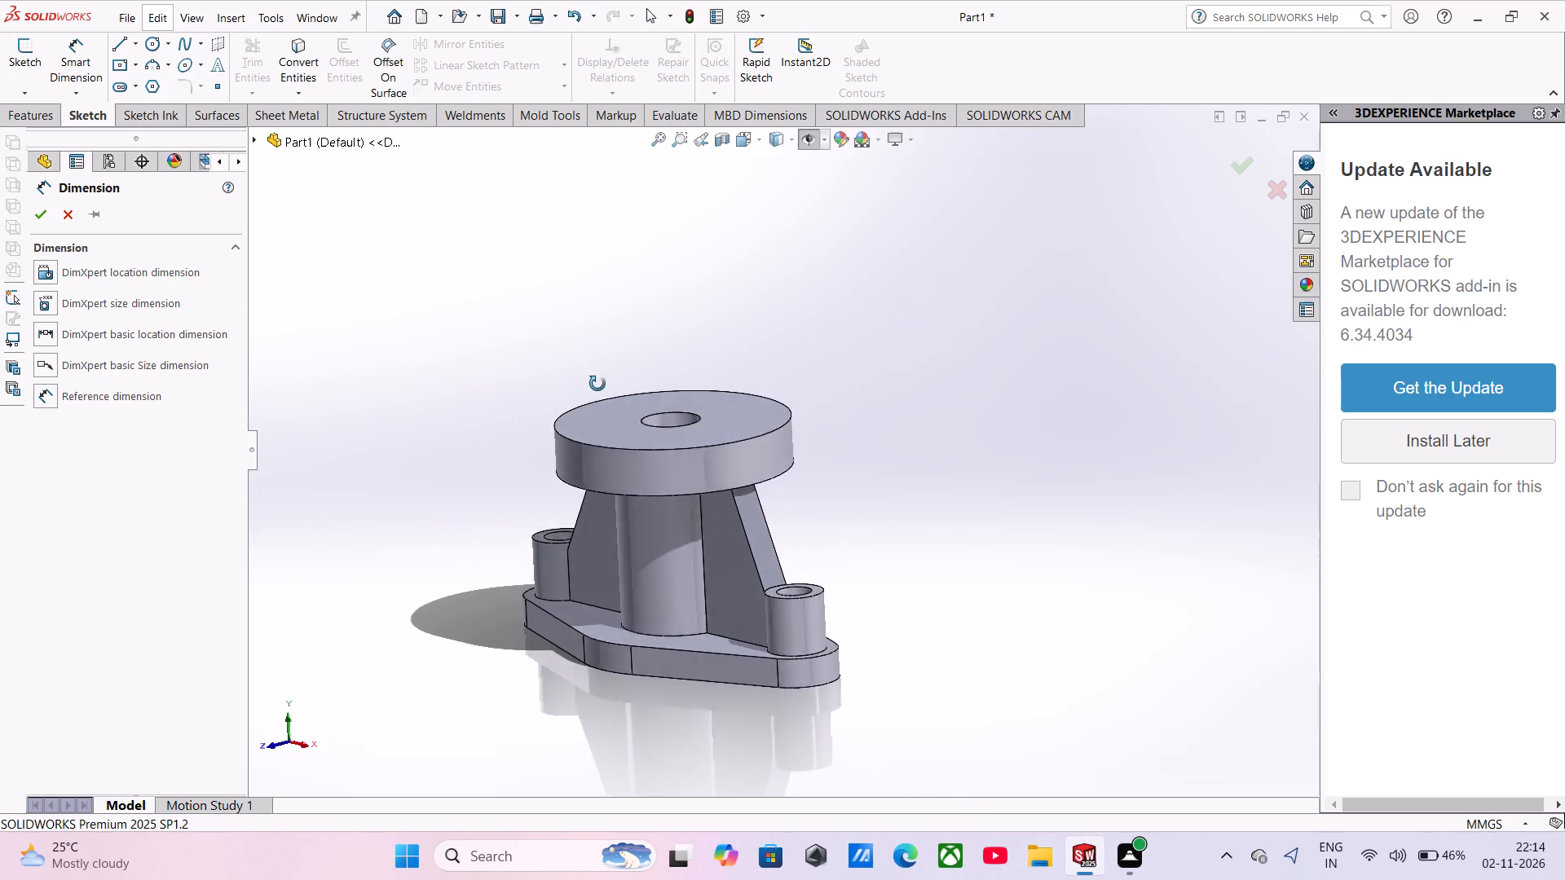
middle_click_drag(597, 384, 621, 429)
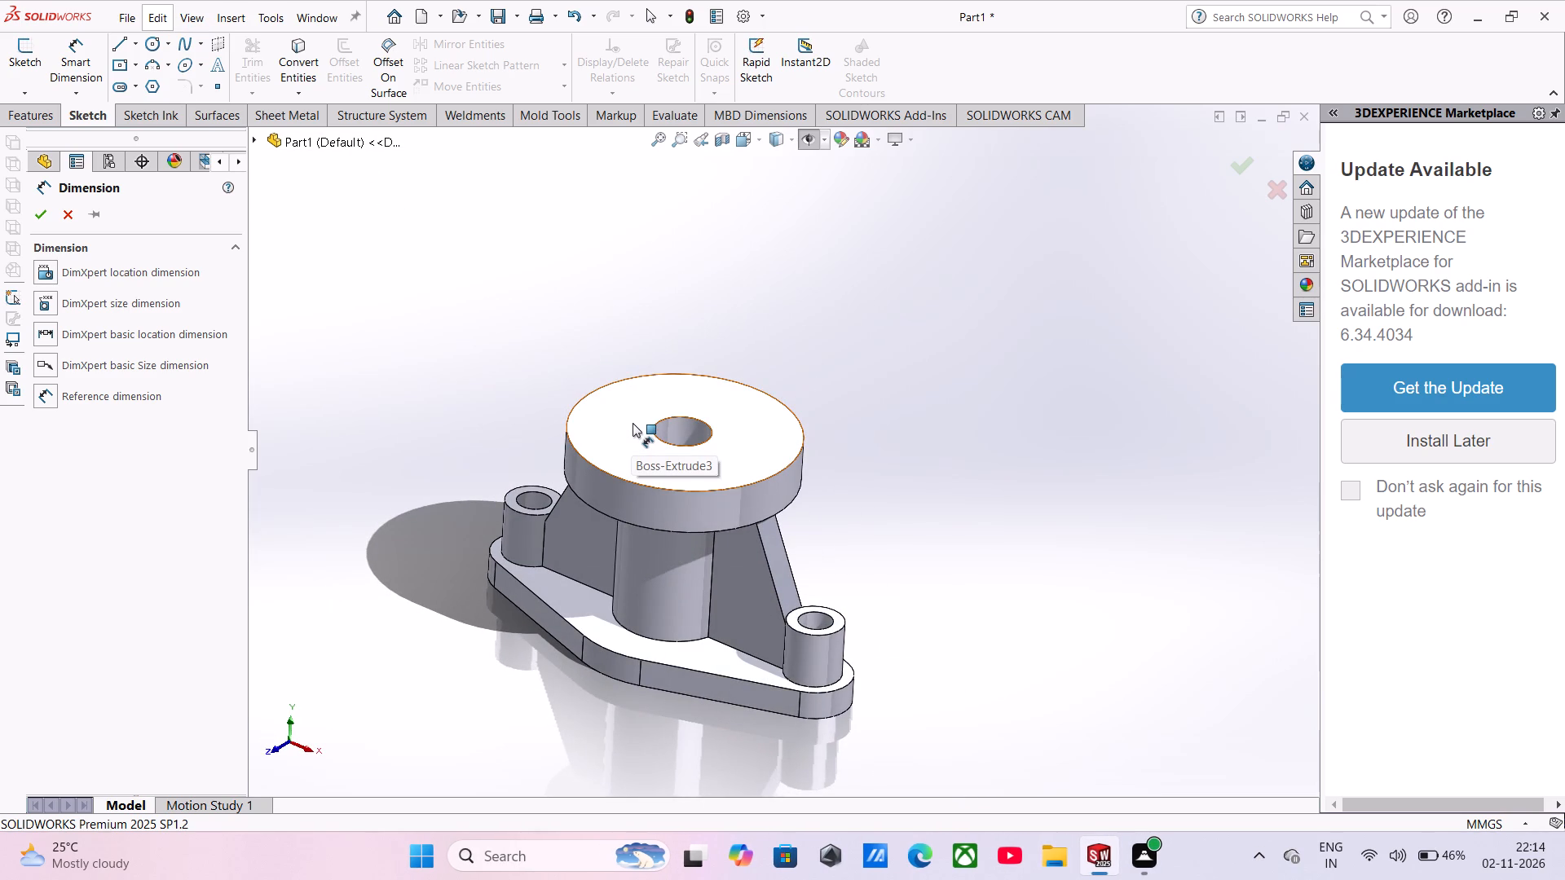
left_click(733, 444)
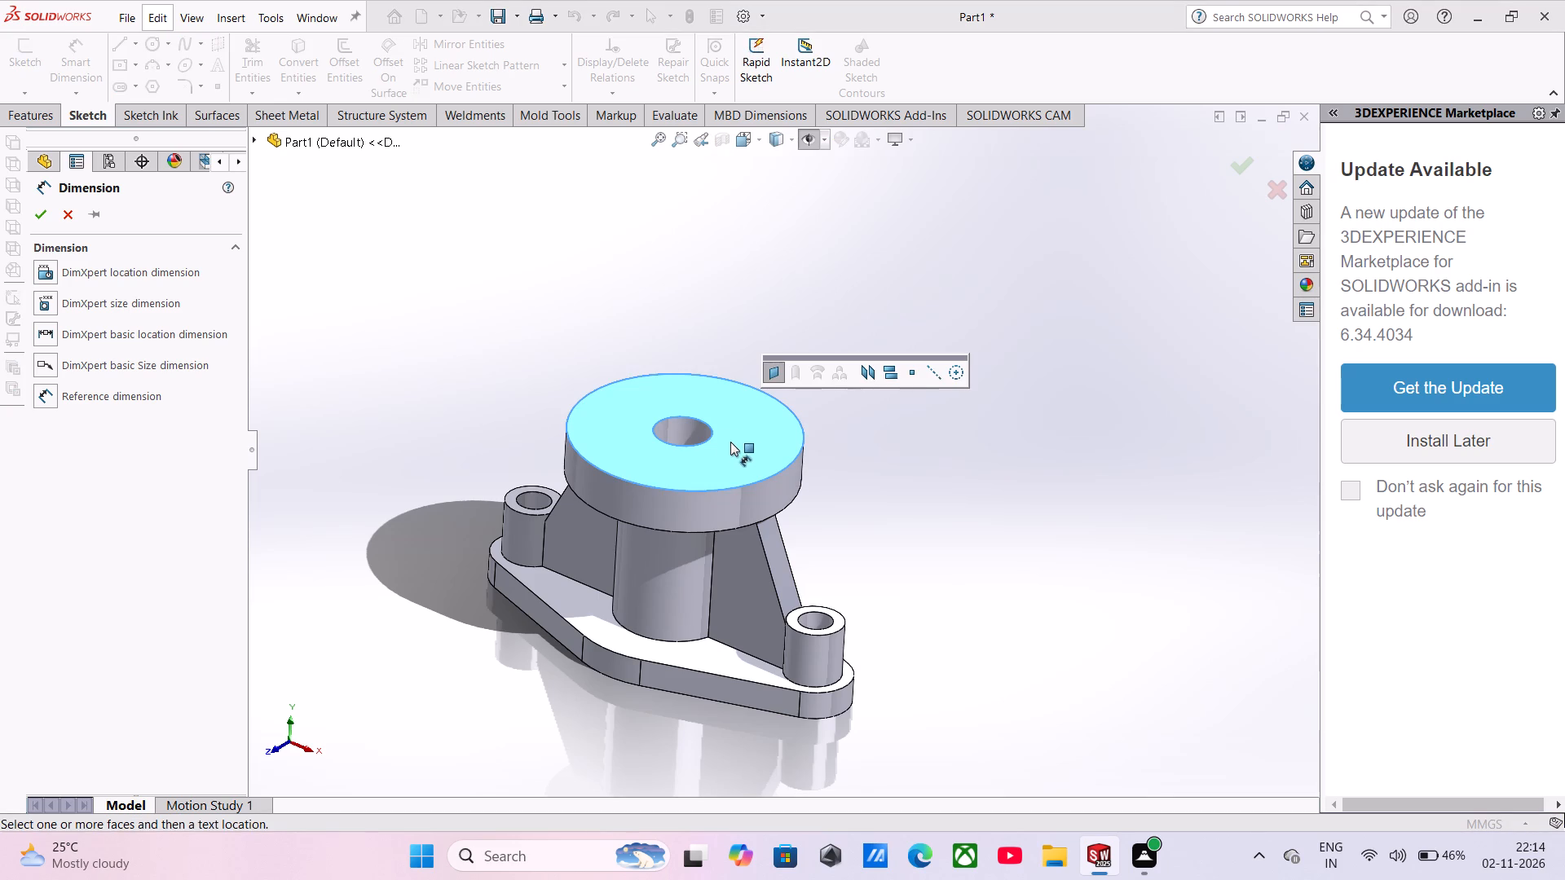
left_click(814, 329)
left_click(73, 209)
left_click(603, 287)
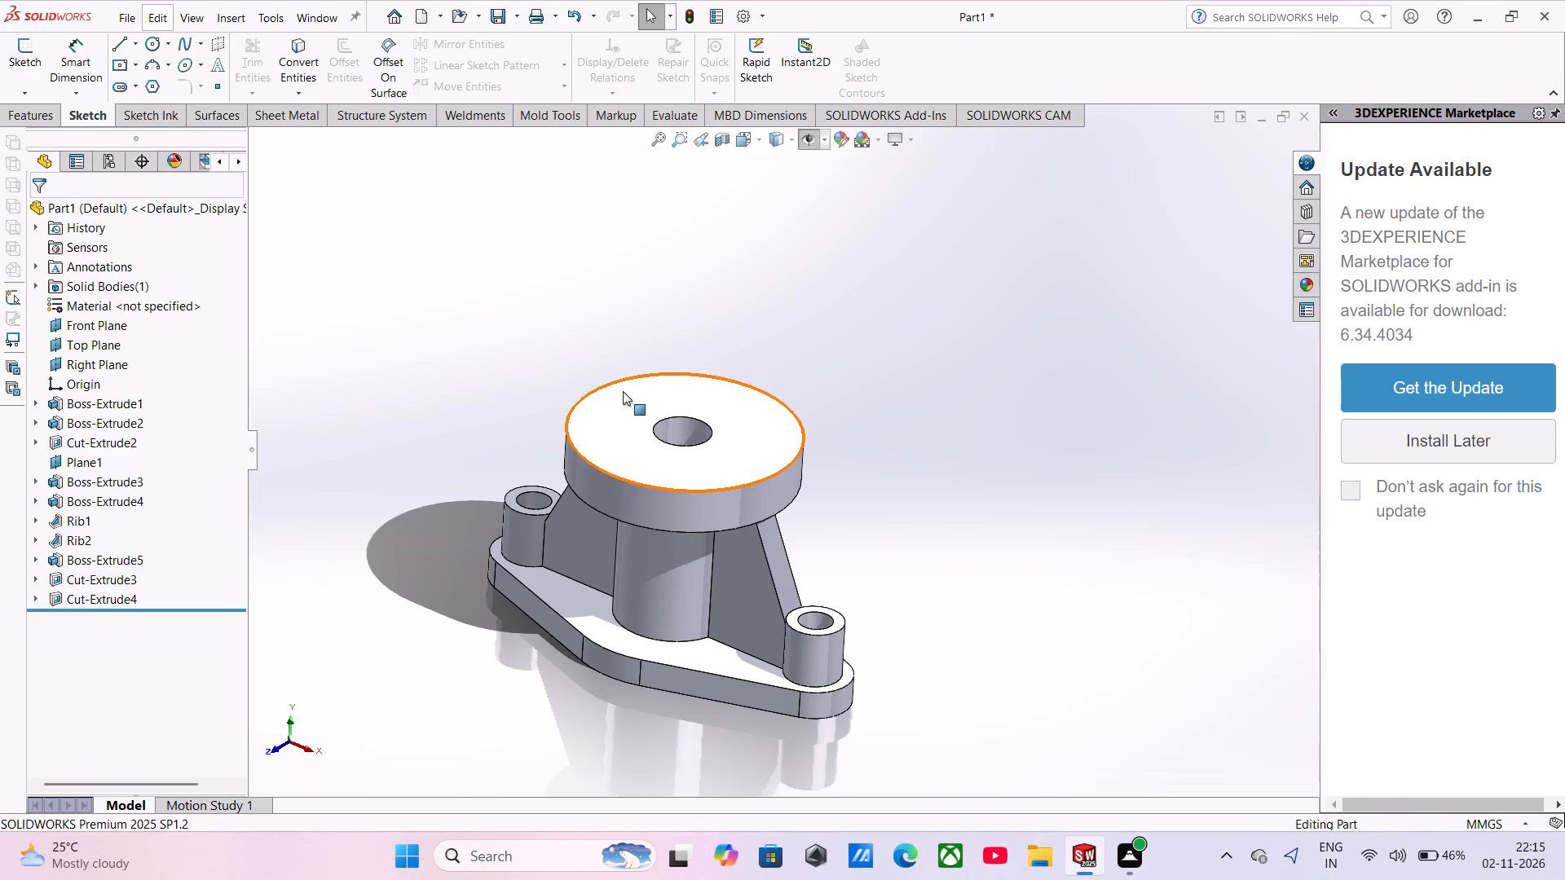
Start a sketch on the top disc's upper face and draw a construction circle about 58 mm in diameter, centred on the origin.
left_click(612, 405)
left_click(687, 361)
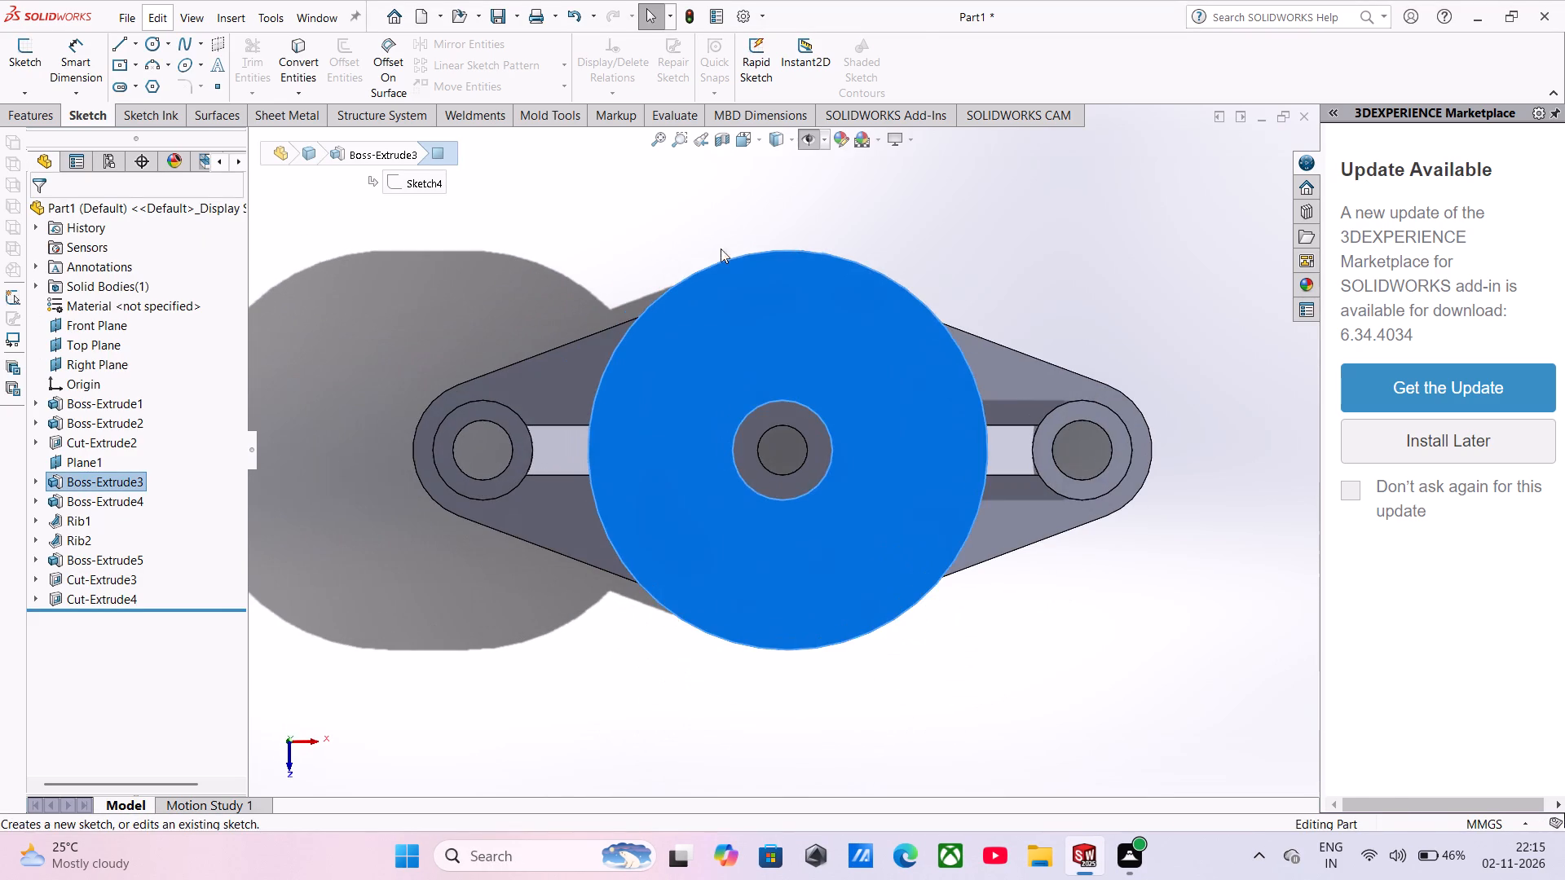
left_click(730, 232)
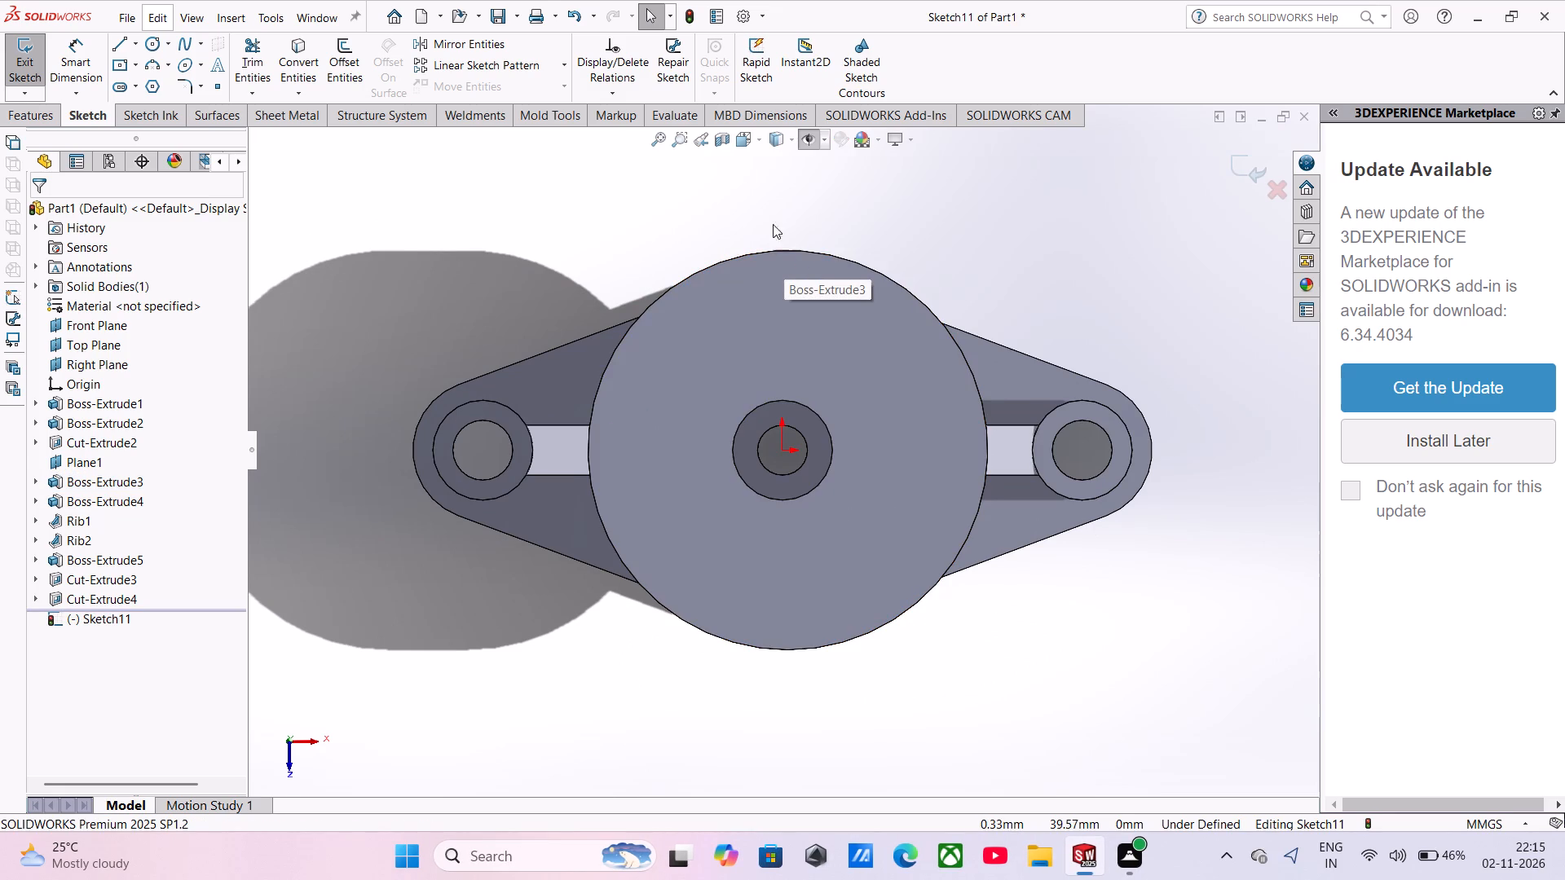
left_click(151, 44)
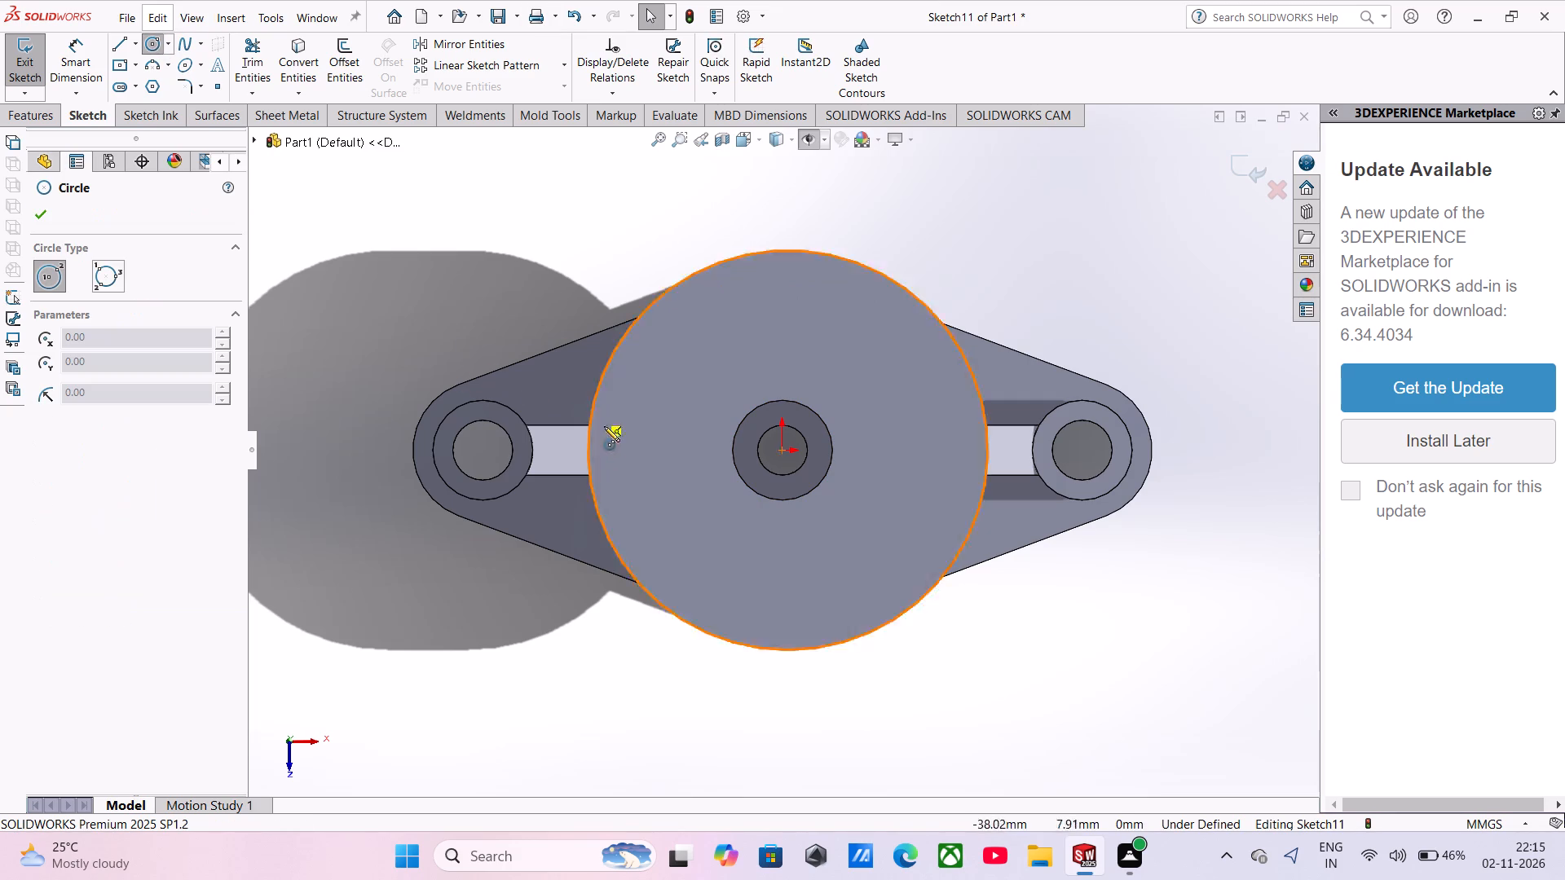
left_click(778, 452)
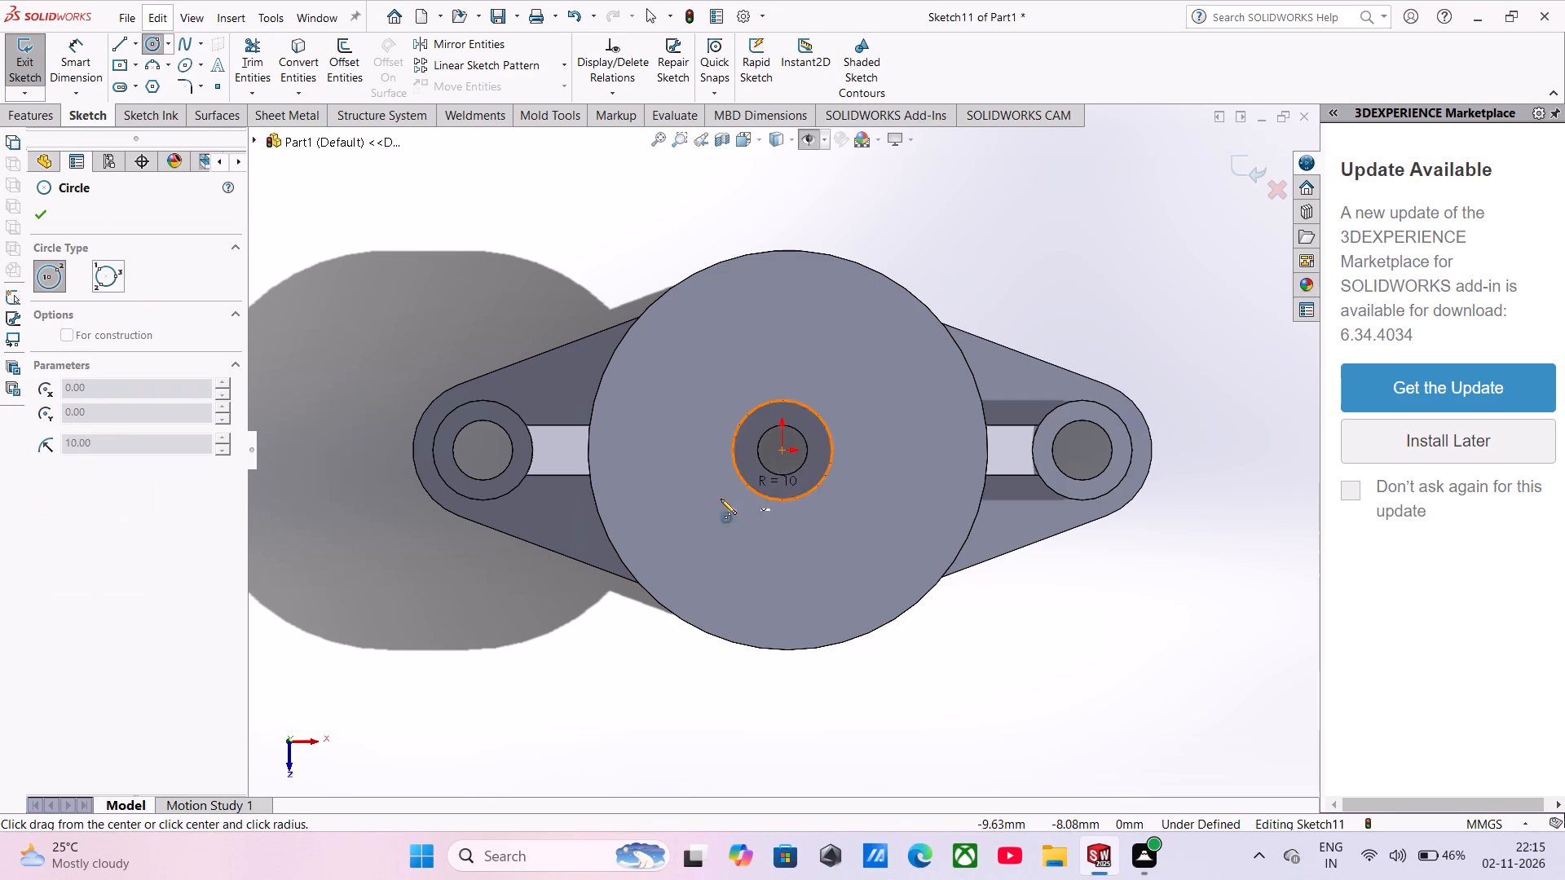
left_click(675, 546)
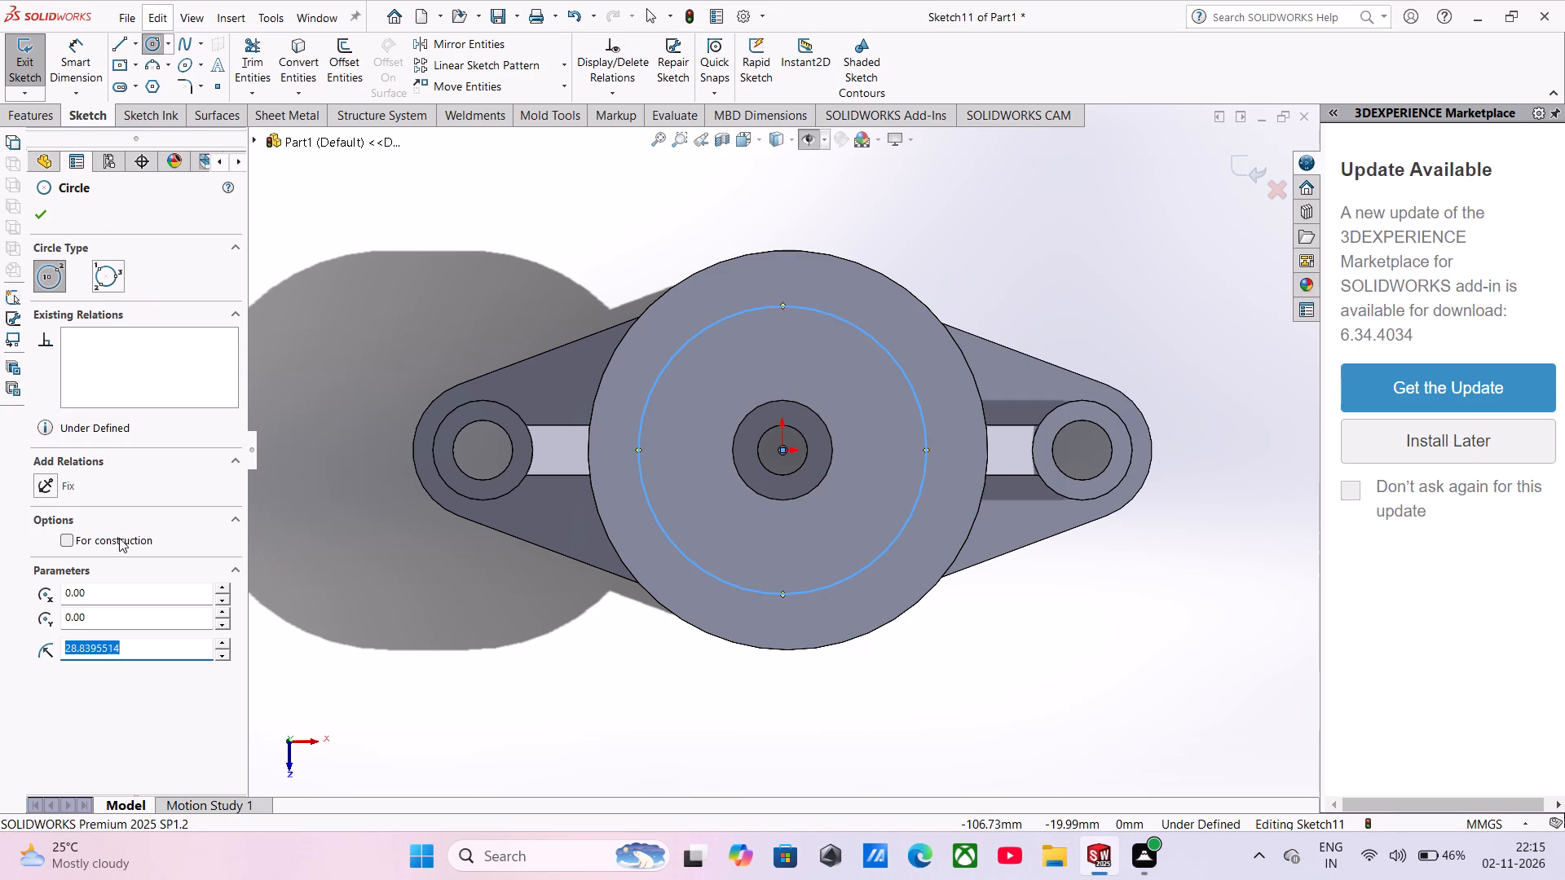
left_click(114, 535)
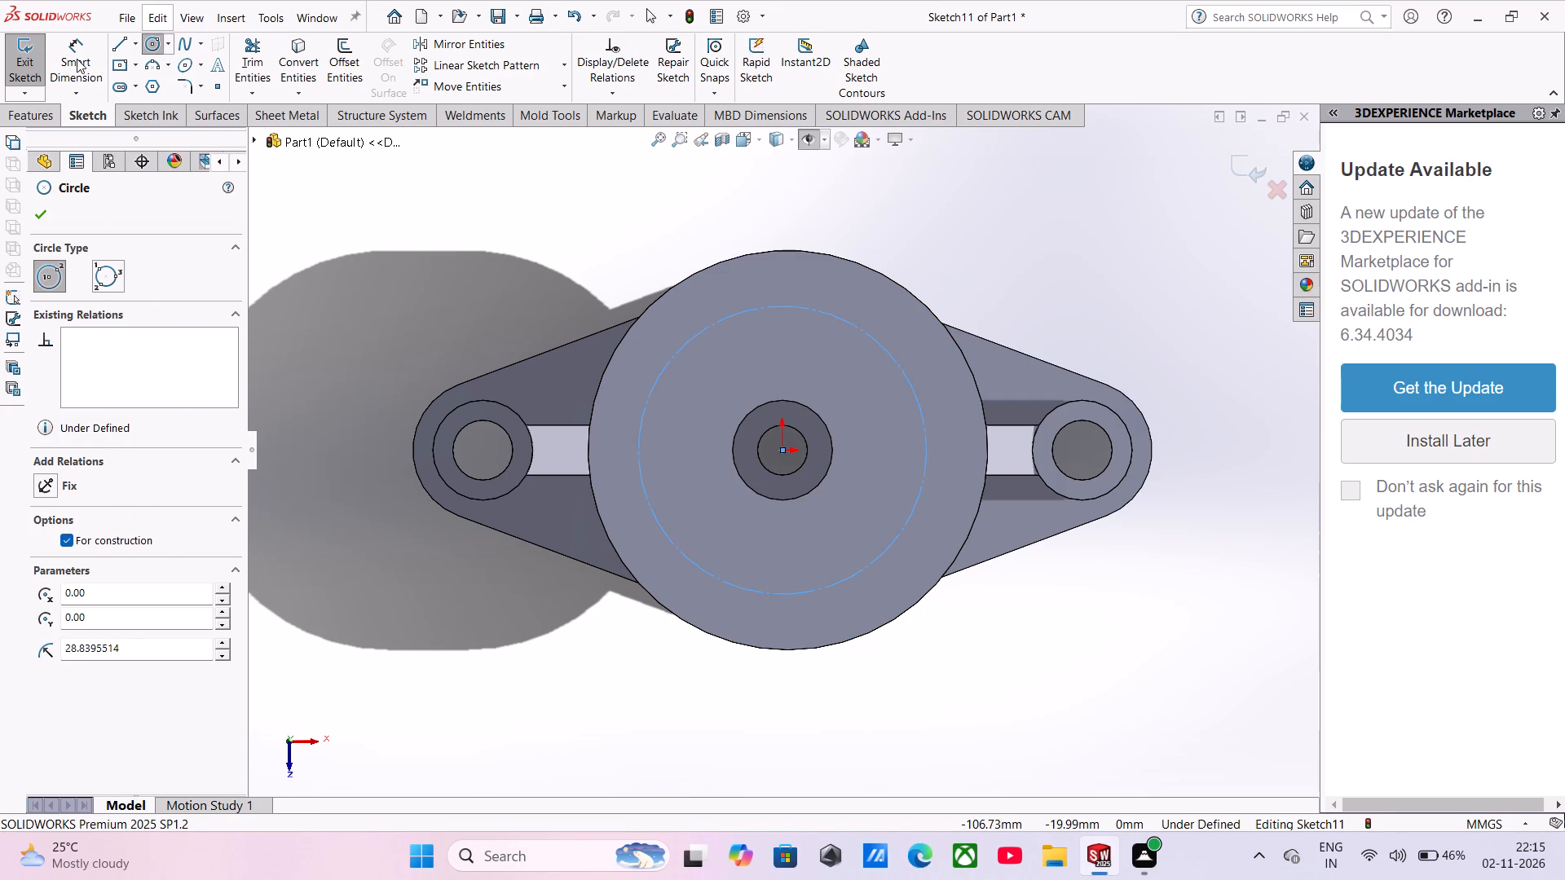
Dimension the construction circle's diameter to 60 mm.
left_click(77, 59)
left_click(840, 315)
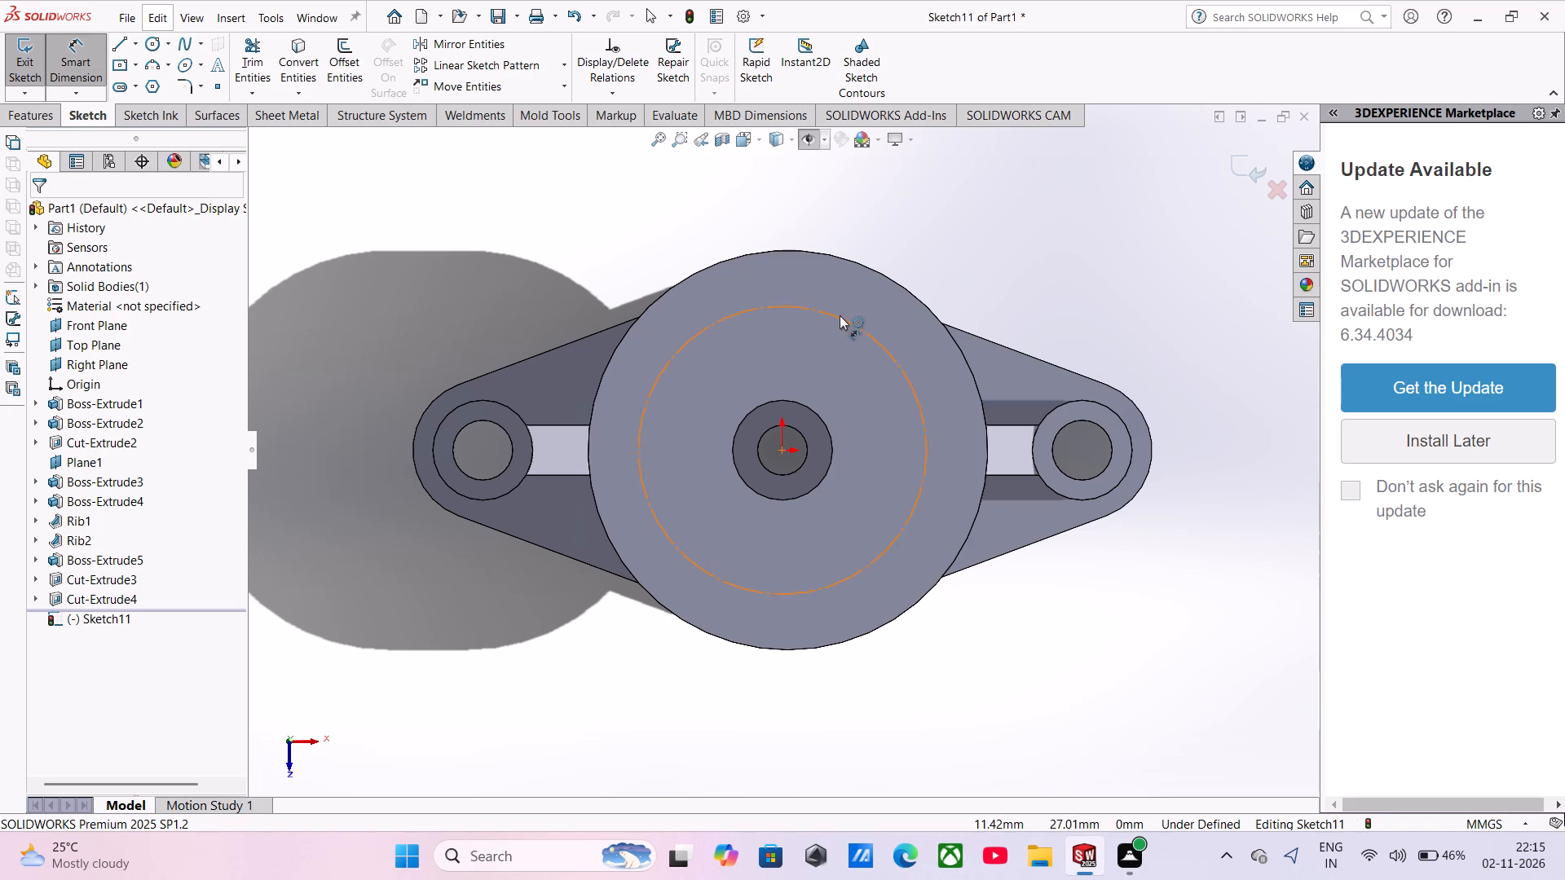
left_click(791, 727)
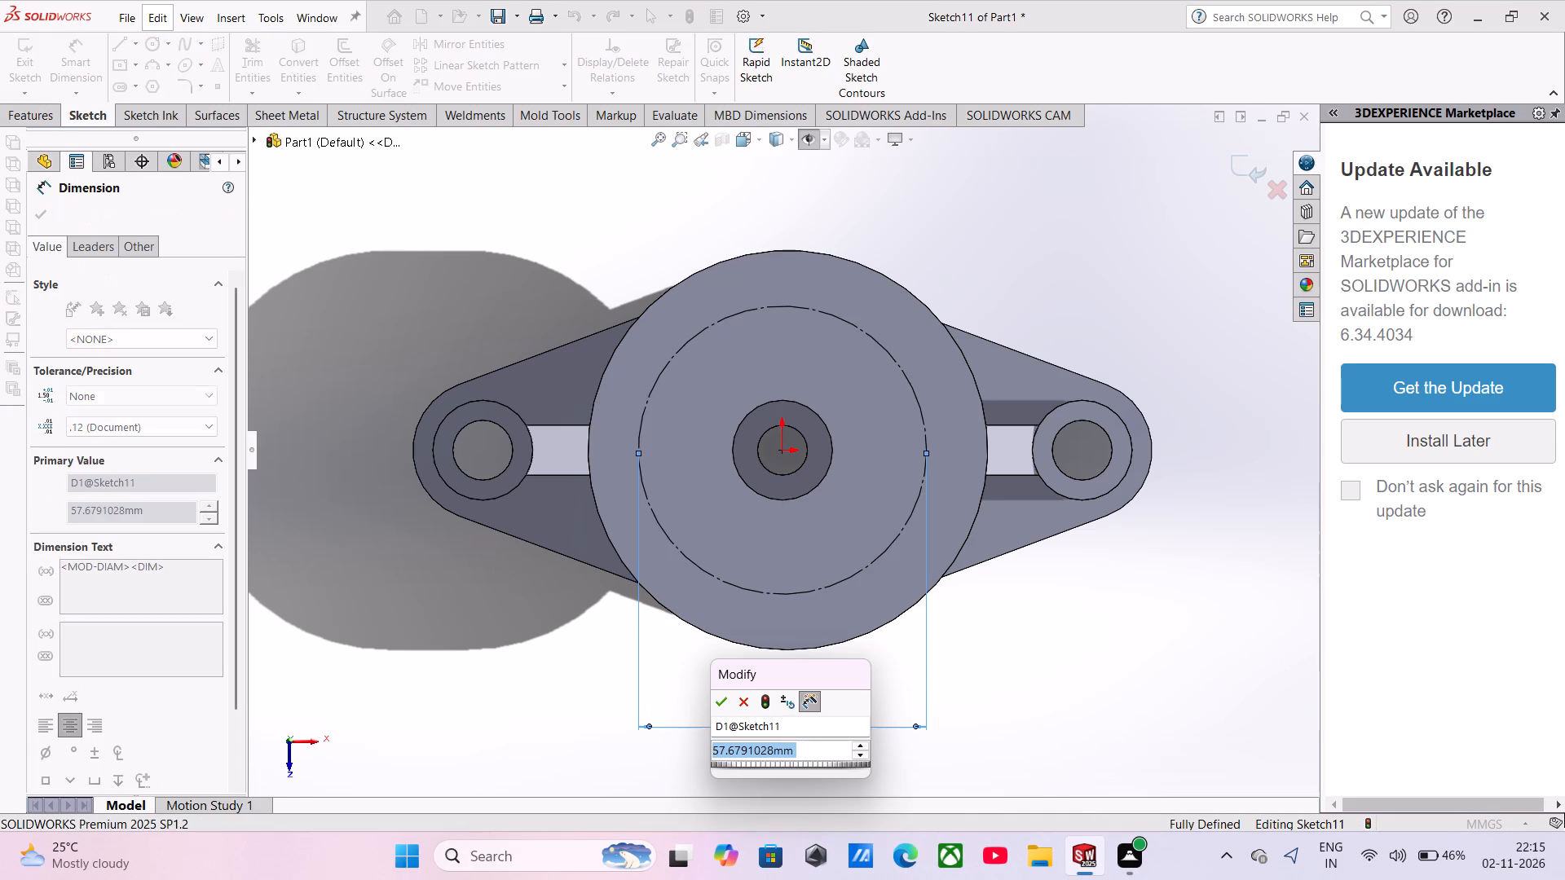
type("60")
key("Return")
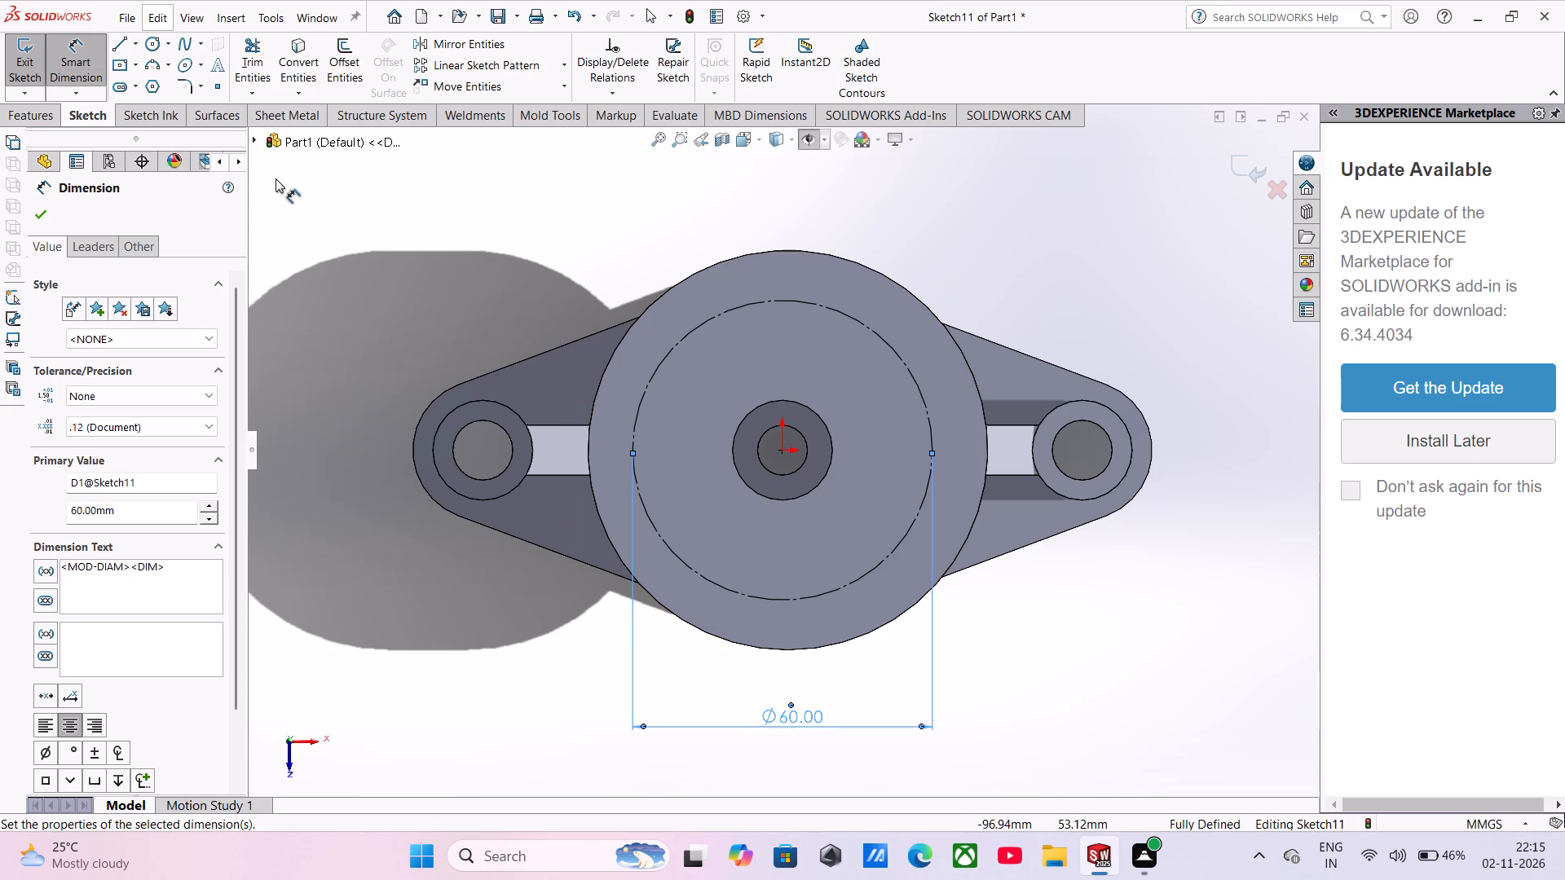
Draw a horizontal construction line about 87 mm long from the origin in the negative X direction, past the boss.
left_click(132, 46)
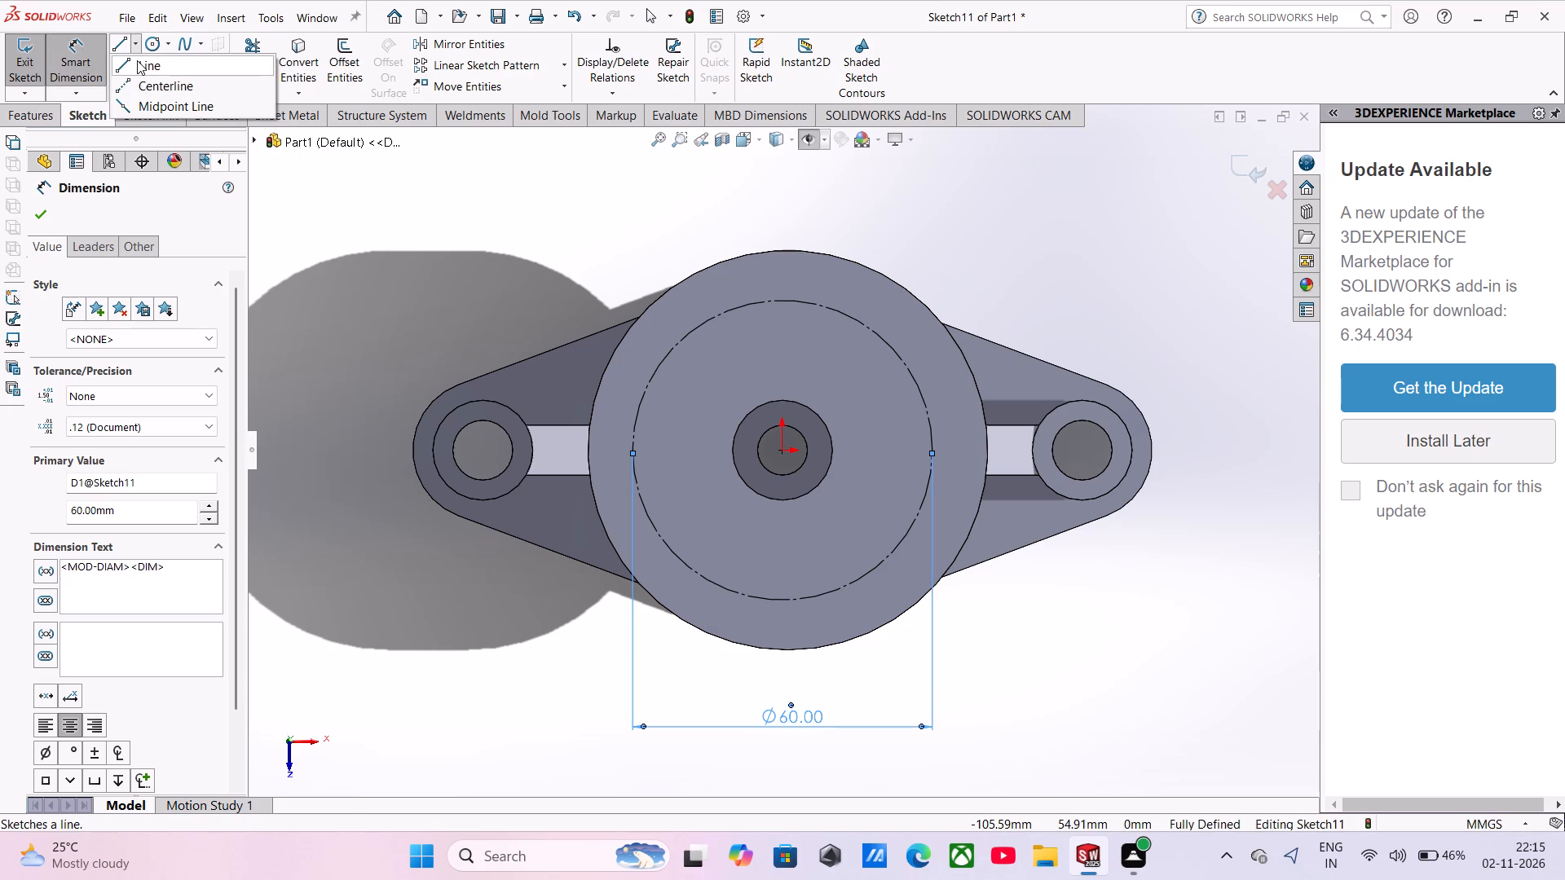
left_click(138, 62)
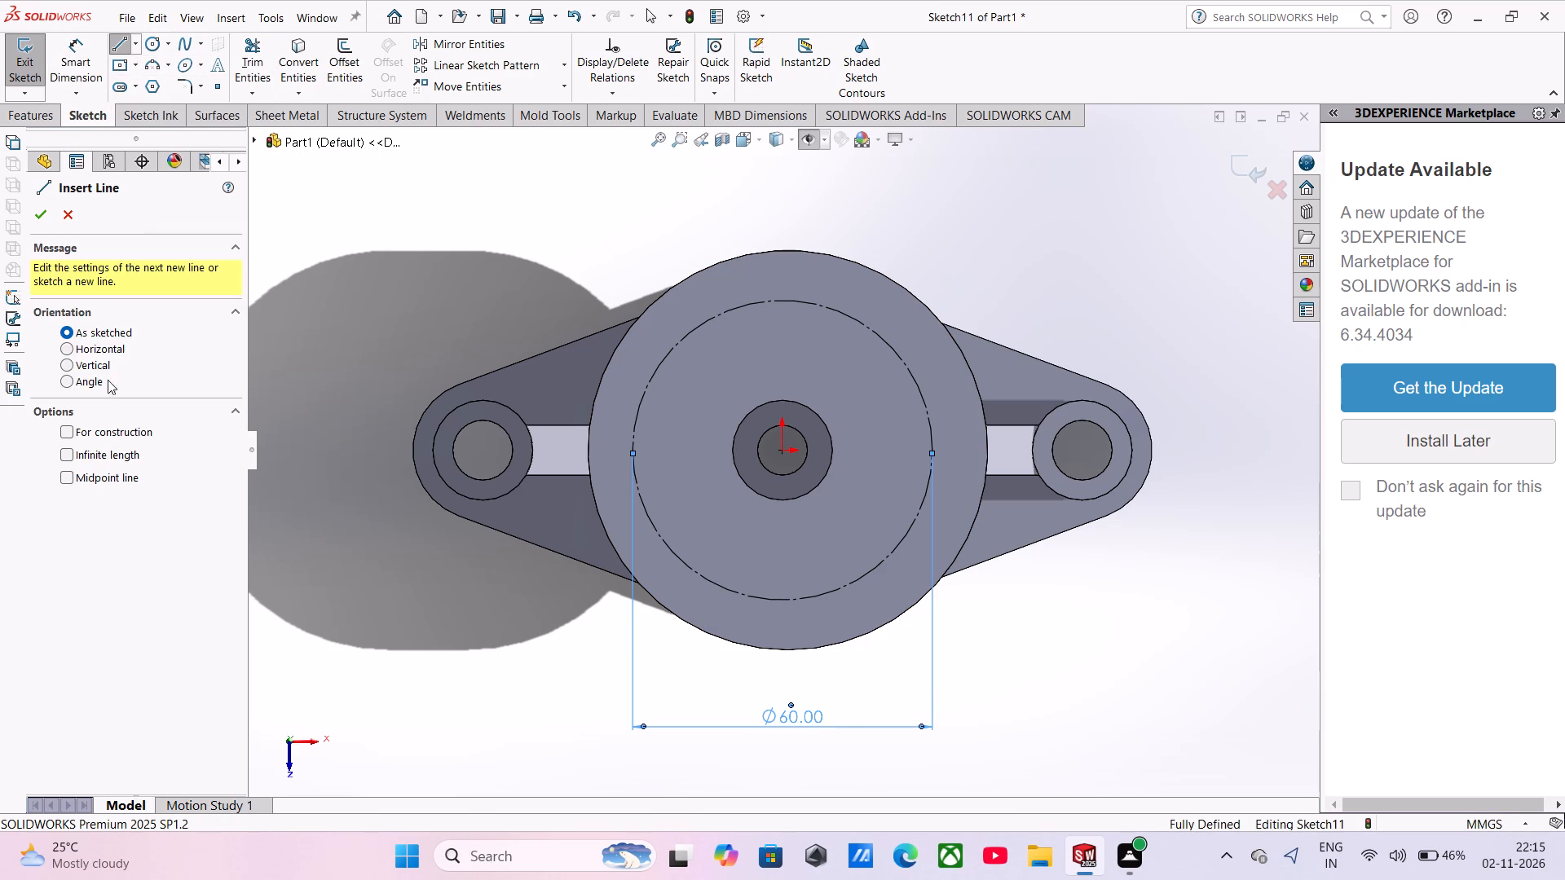
left_click(100, 432)
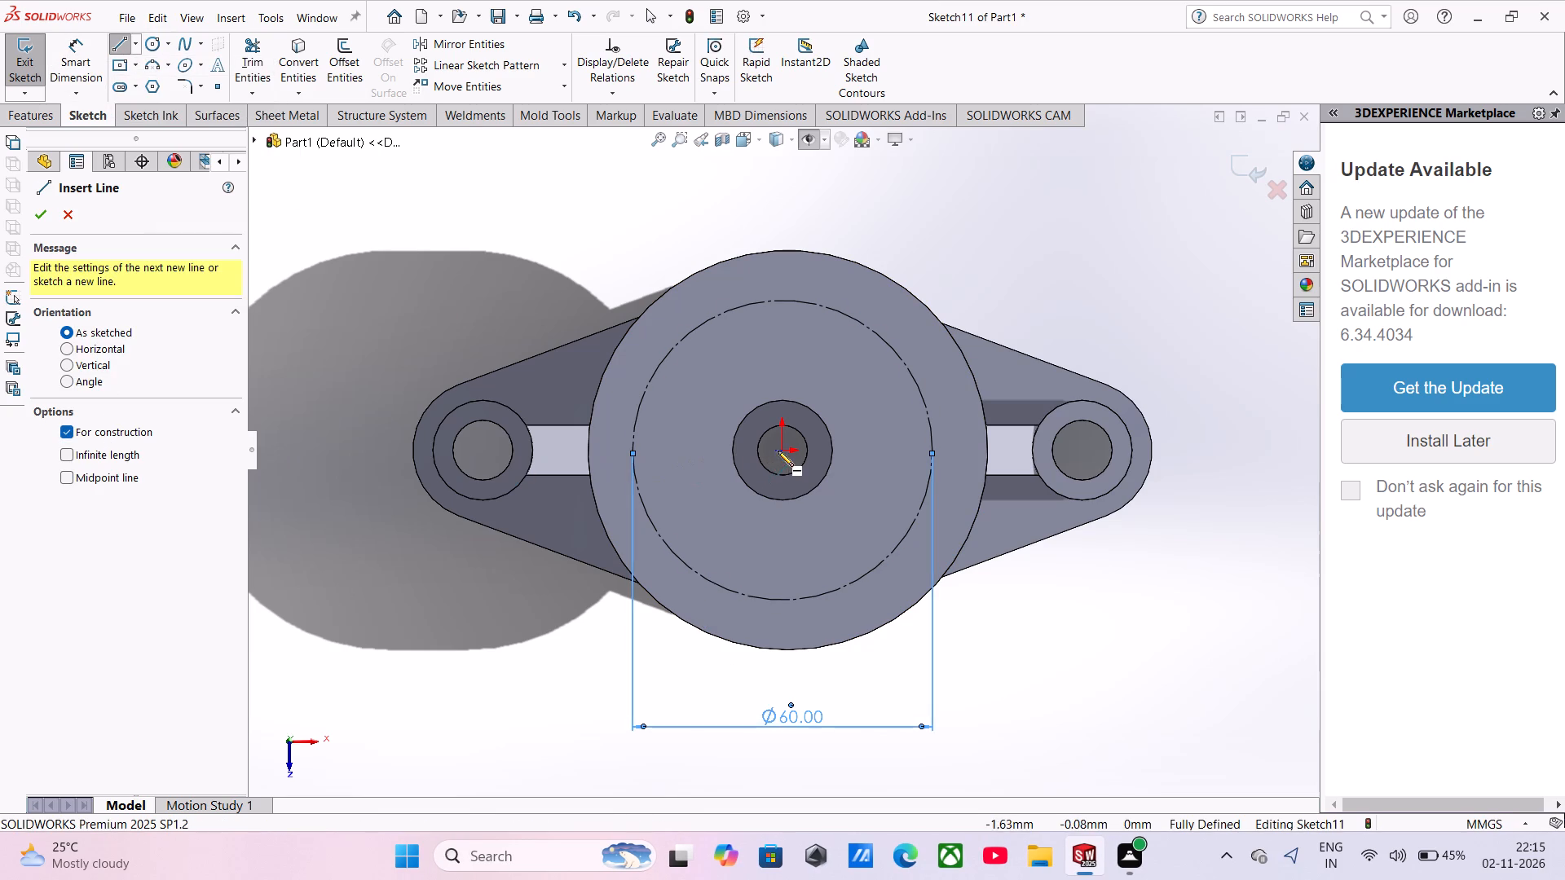
left_click(782, 451)
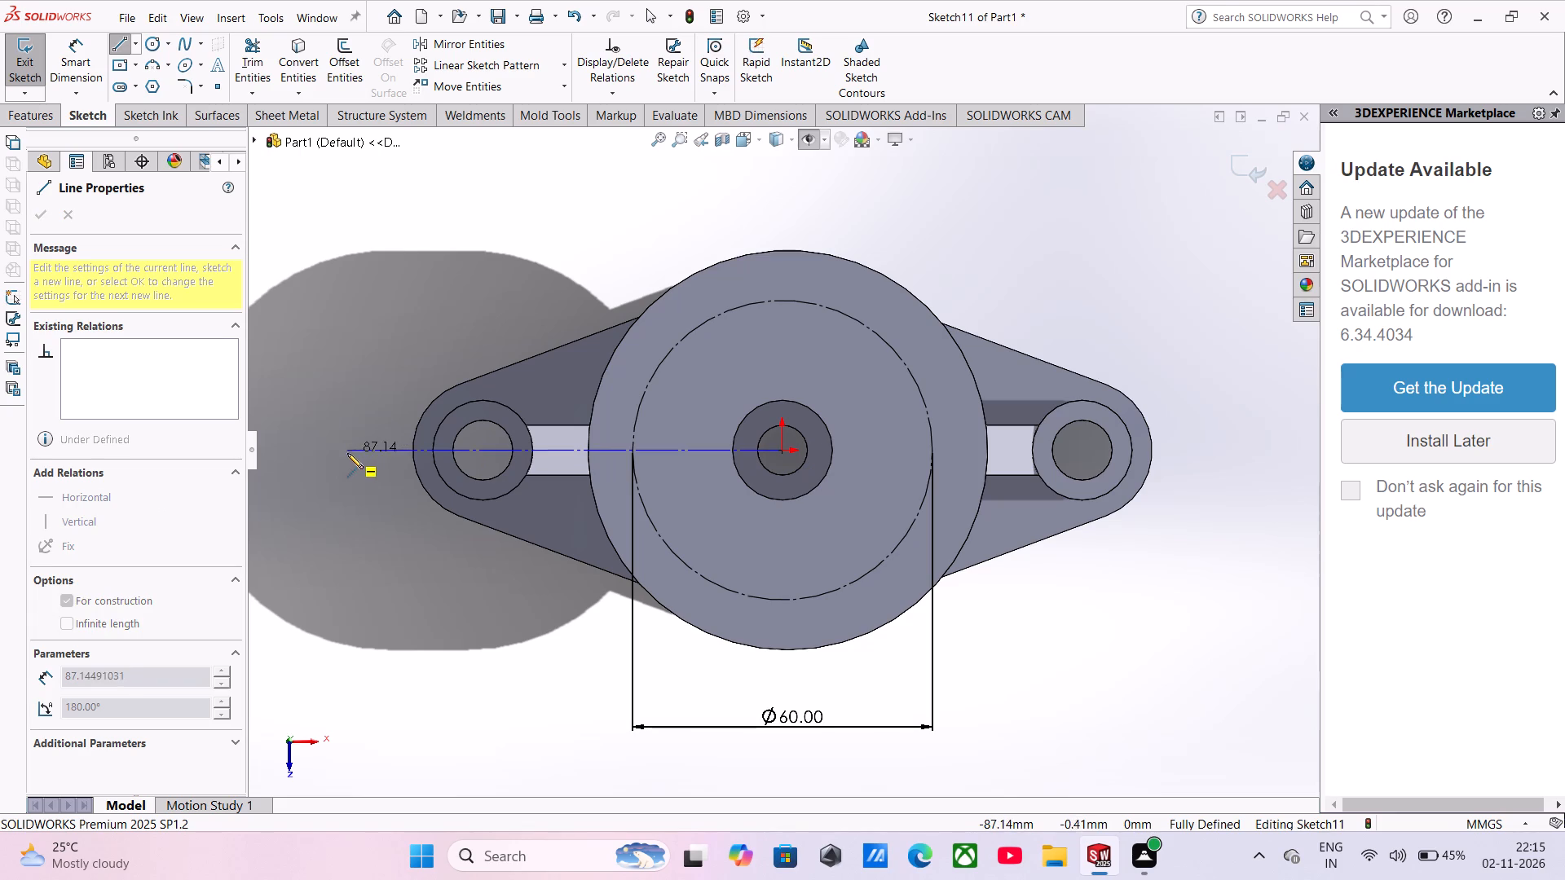
left_click(347, 451)
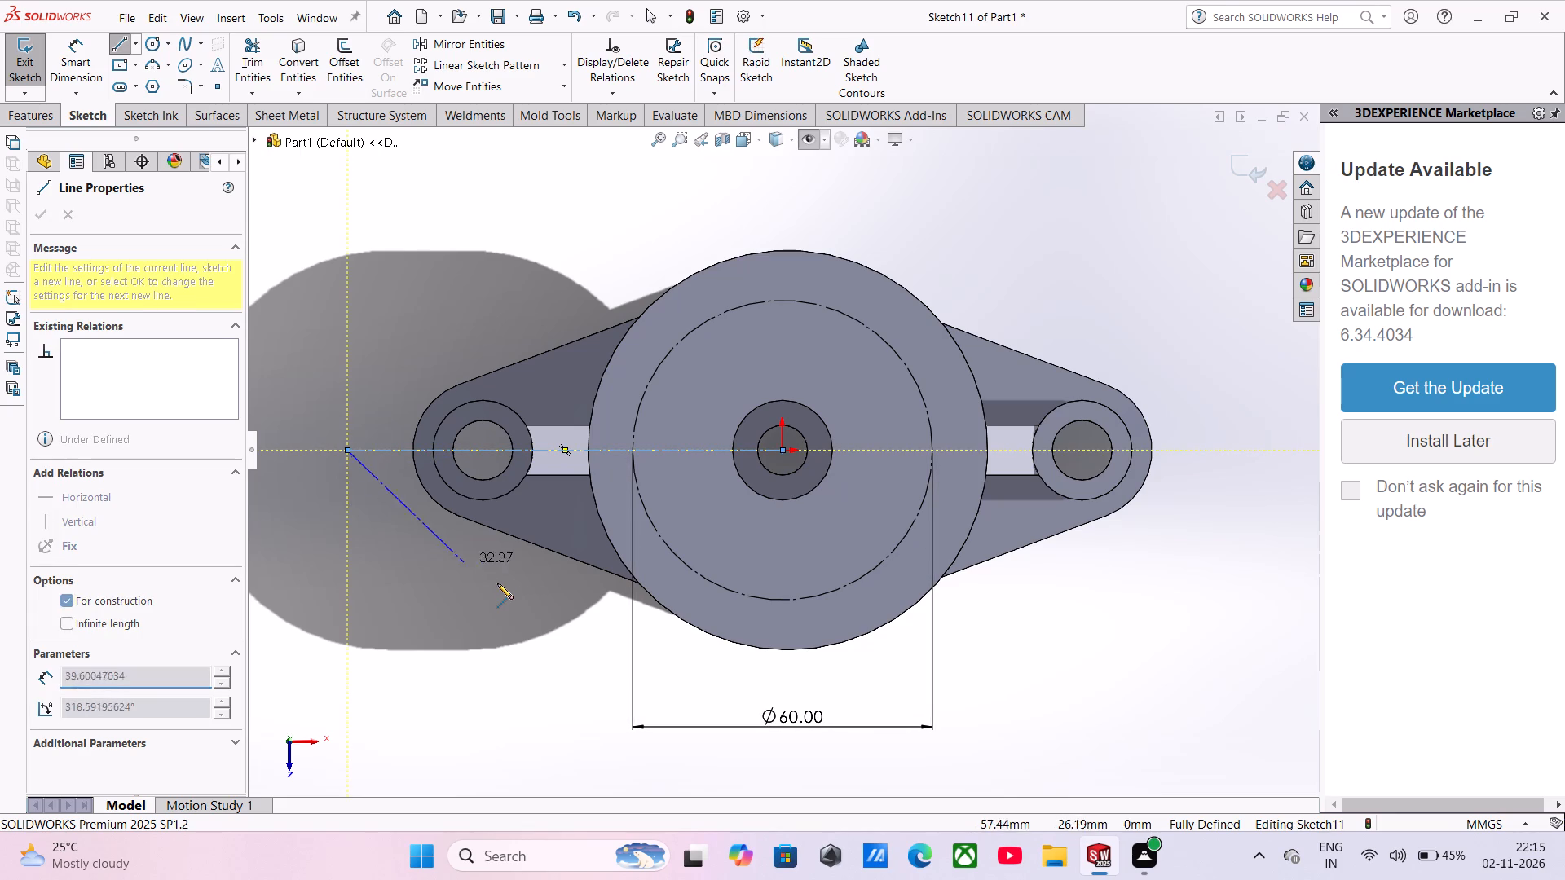
key("Escape")
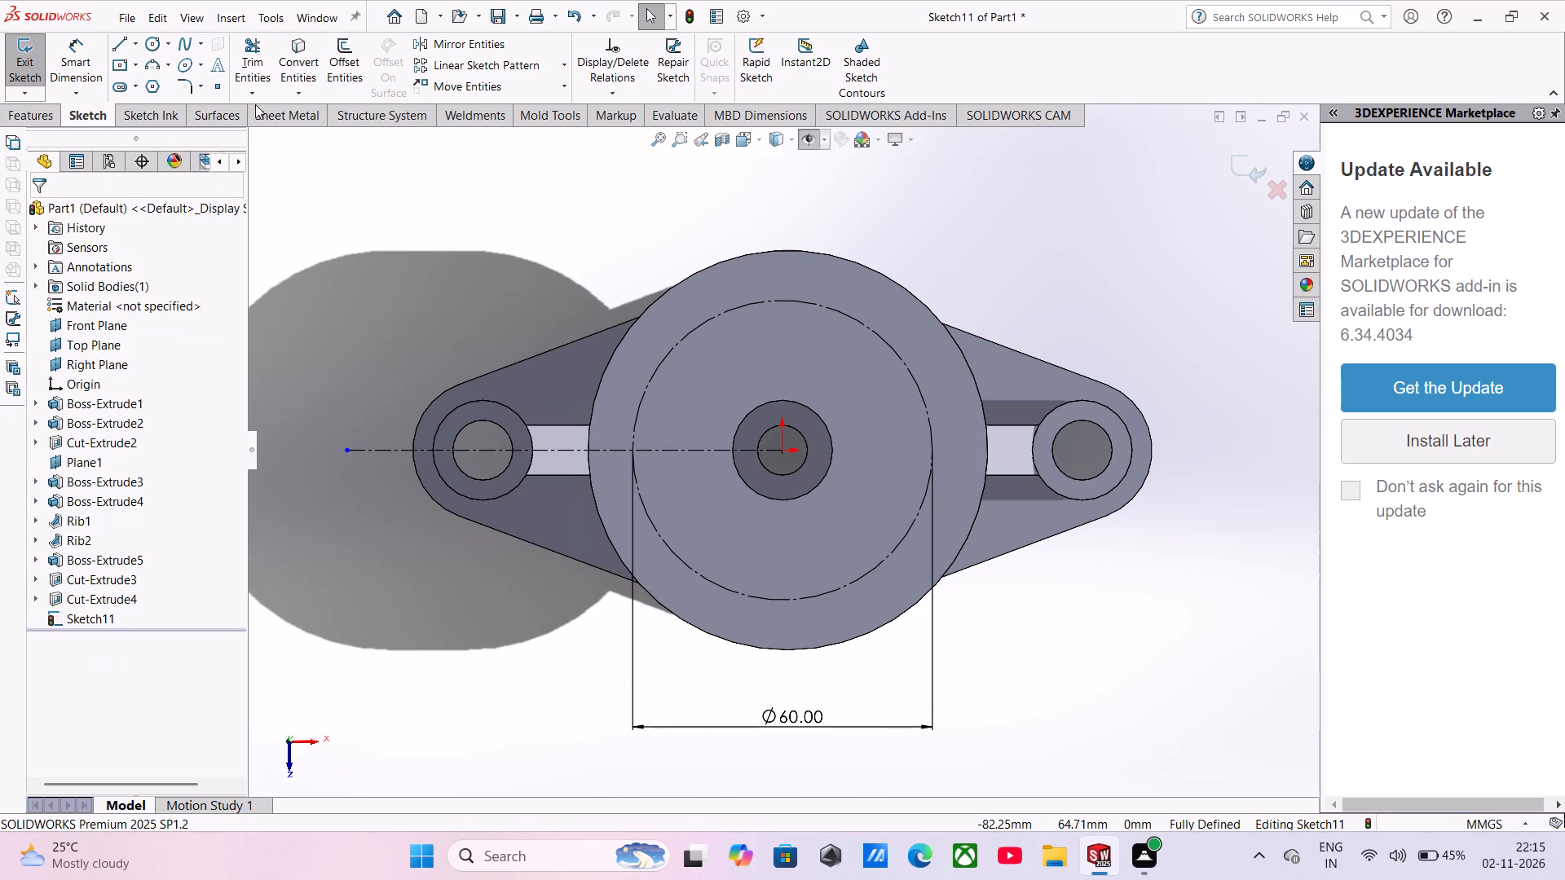
Draw a line from the origin about 77 mm long at about 145° and make it a construction line.
left_click(122, 46)
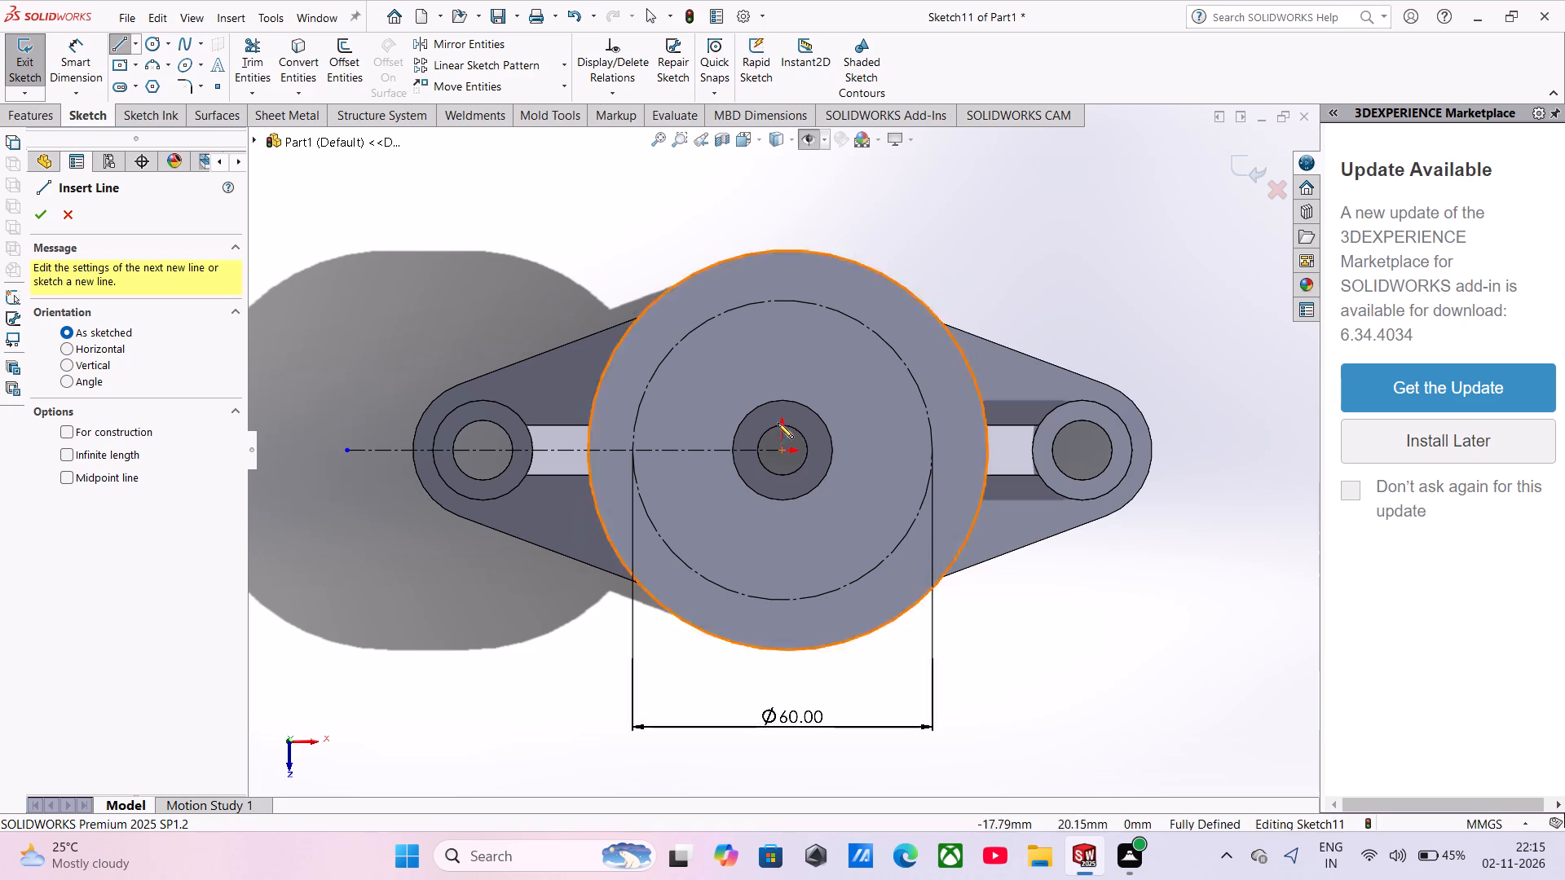
left_click(782, 448)
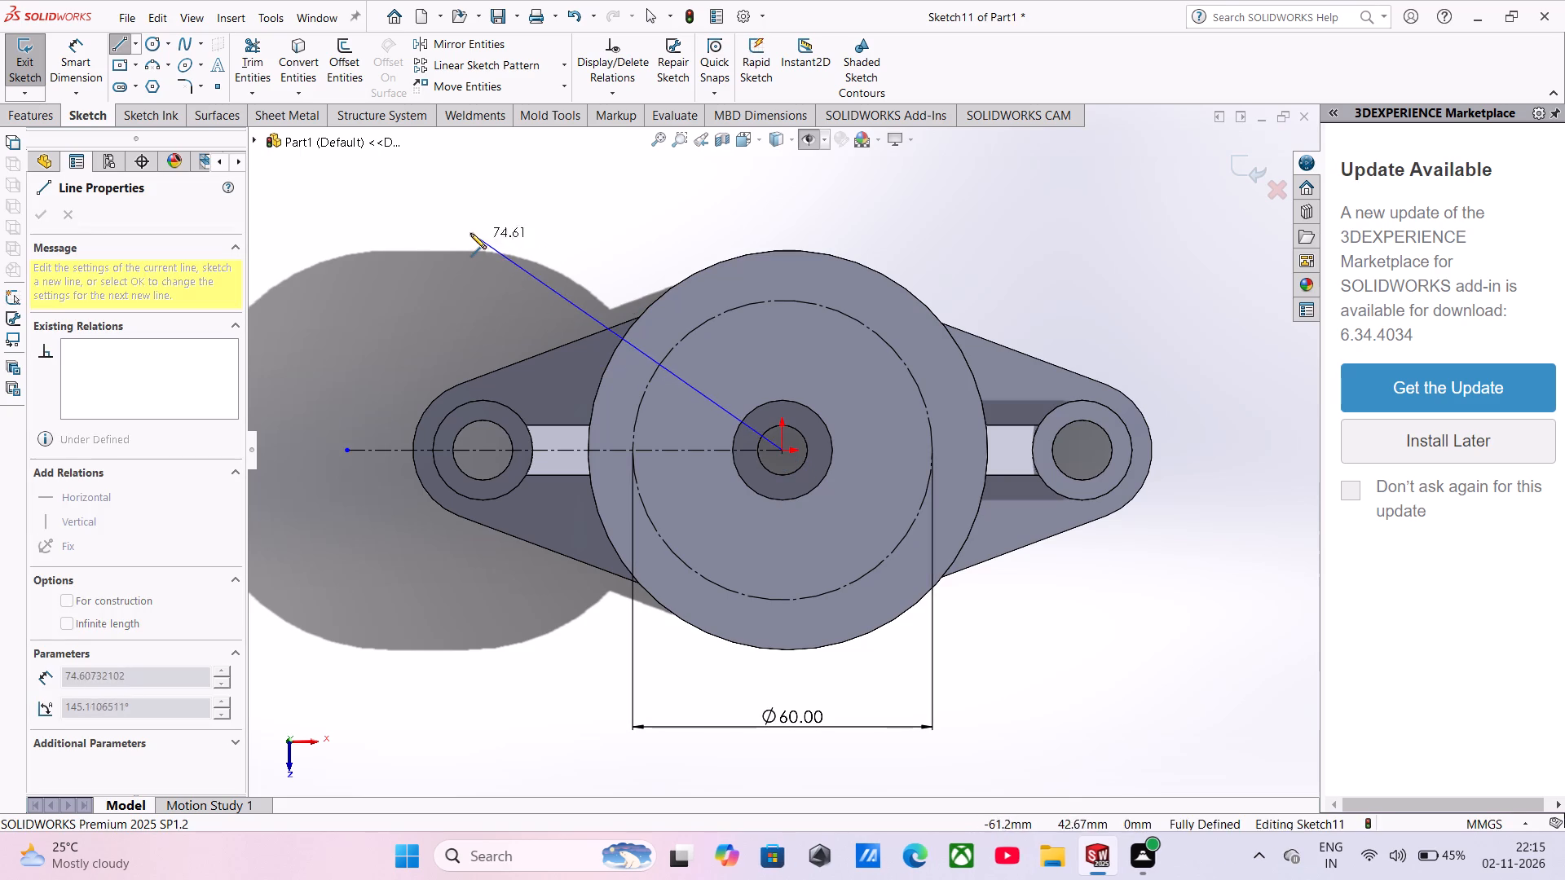
left_click(467, 231)
key("Escape")
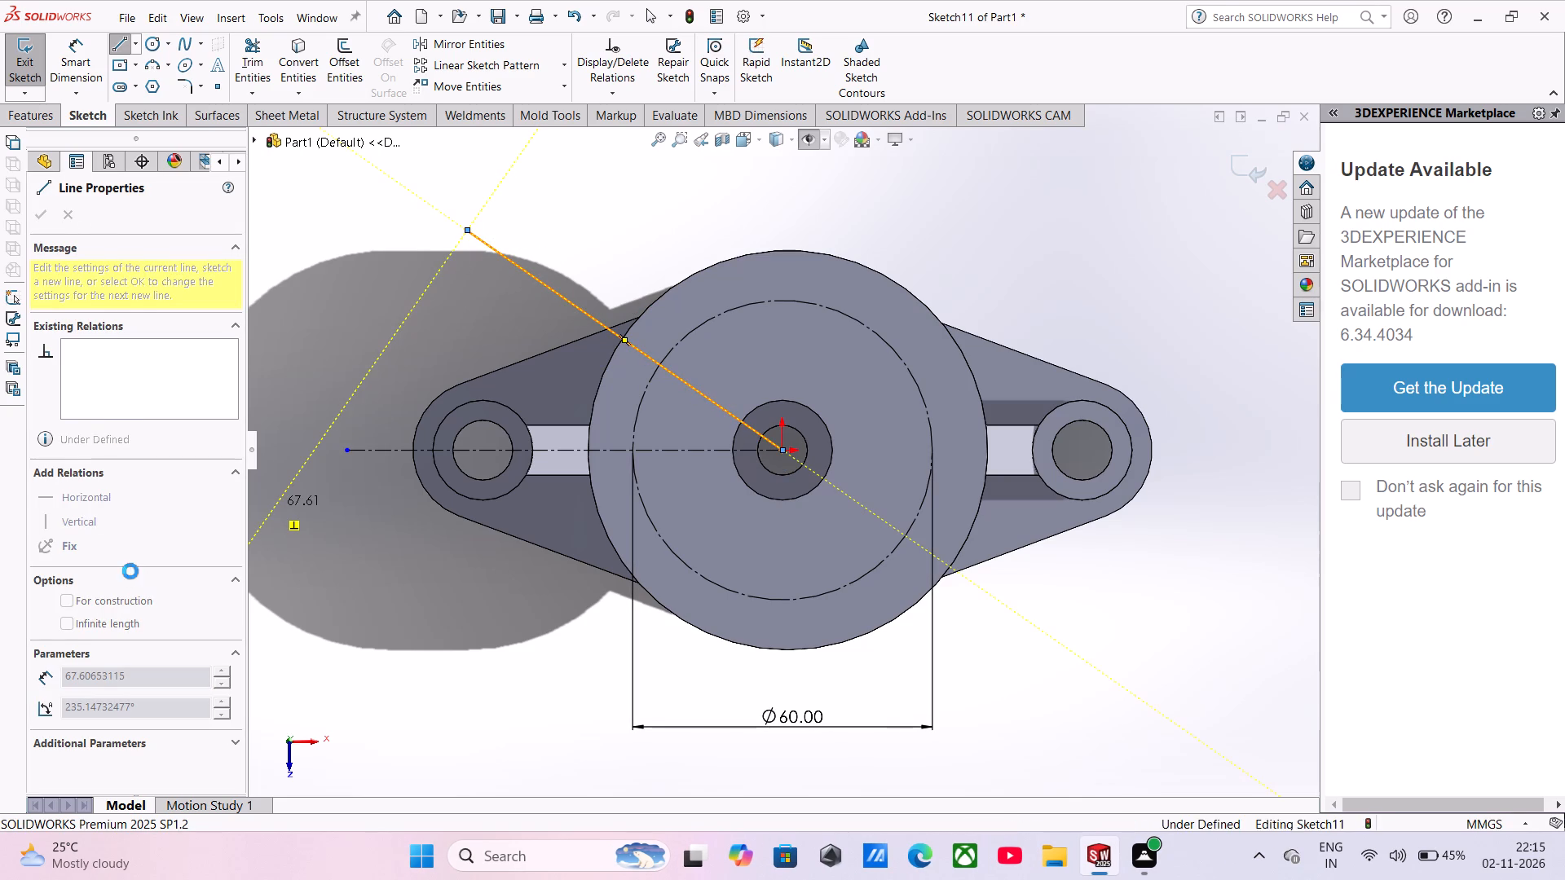
left_click(577, 309)
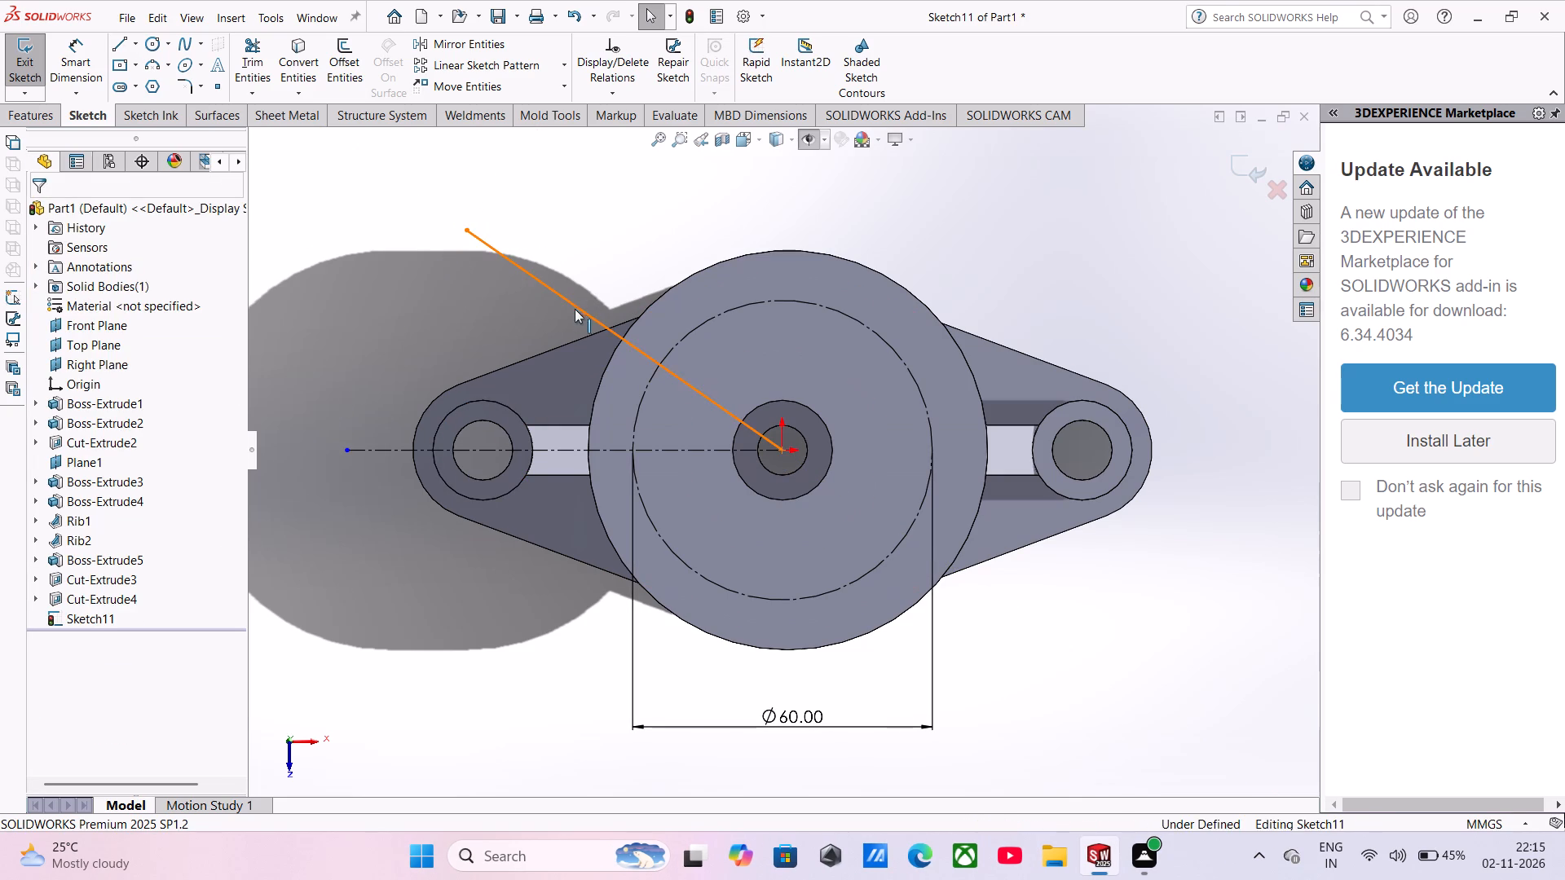
left_click(115, 521)
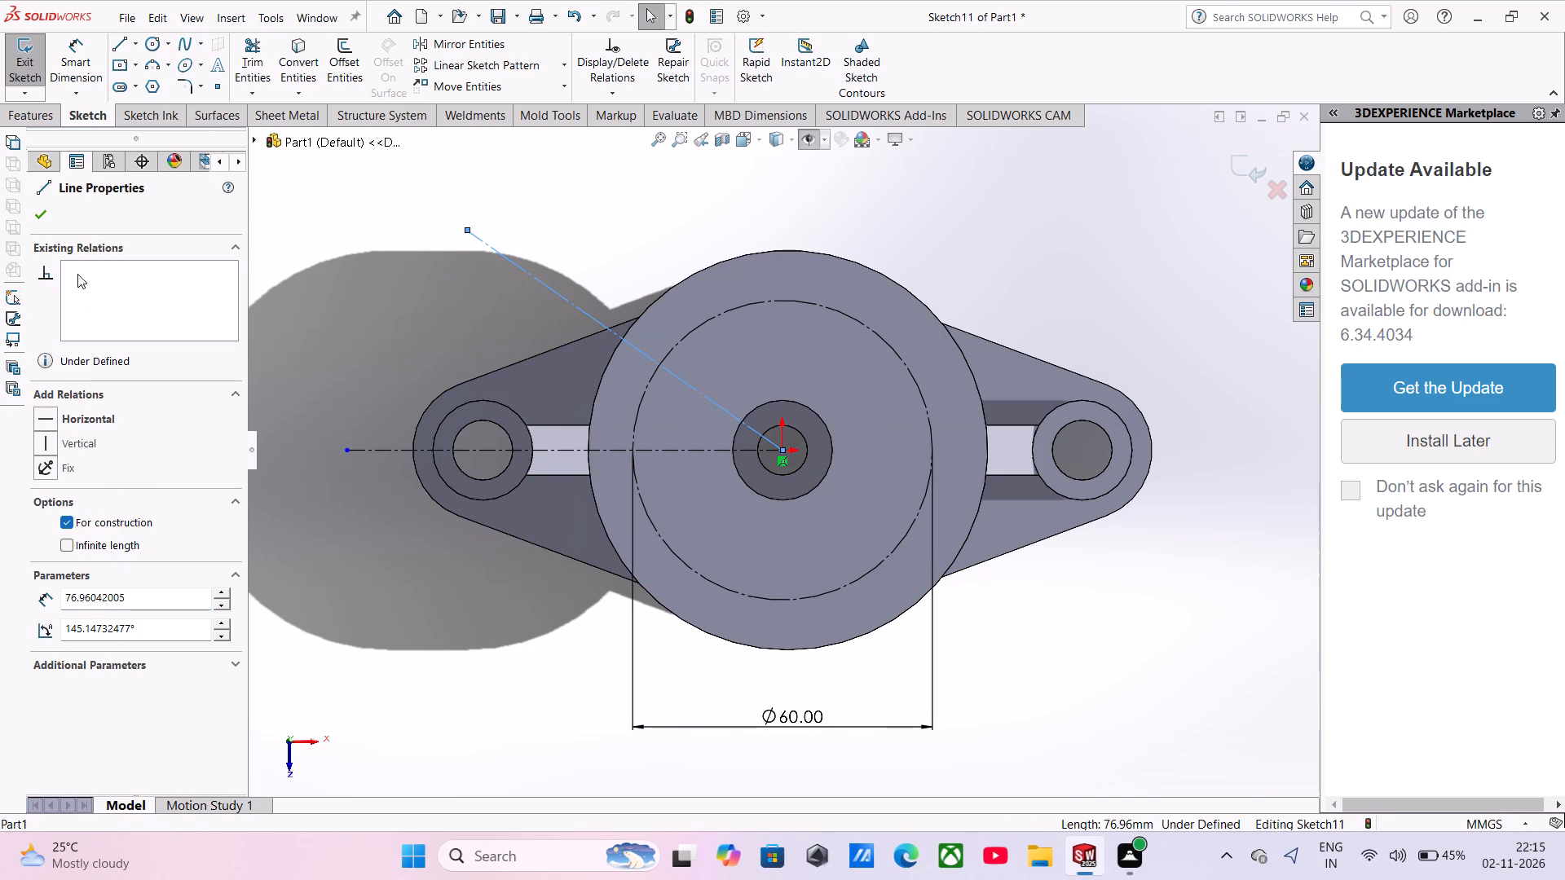
left_click(42, 208)
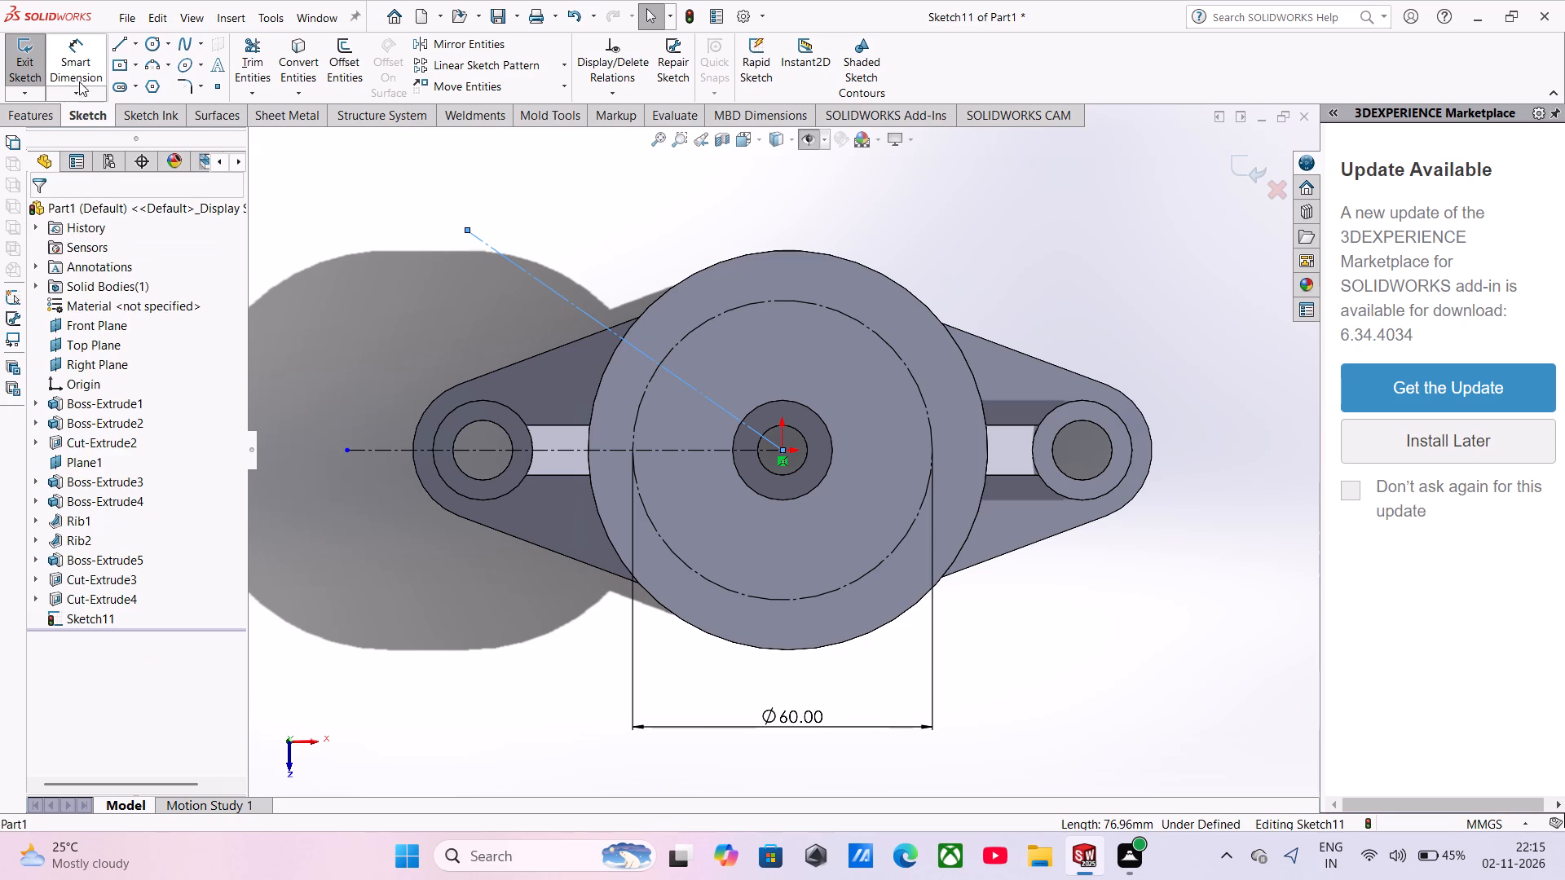
Dimension the angle between the horizontal and the slanted construction lines to 45°.
left_click(77, 75)
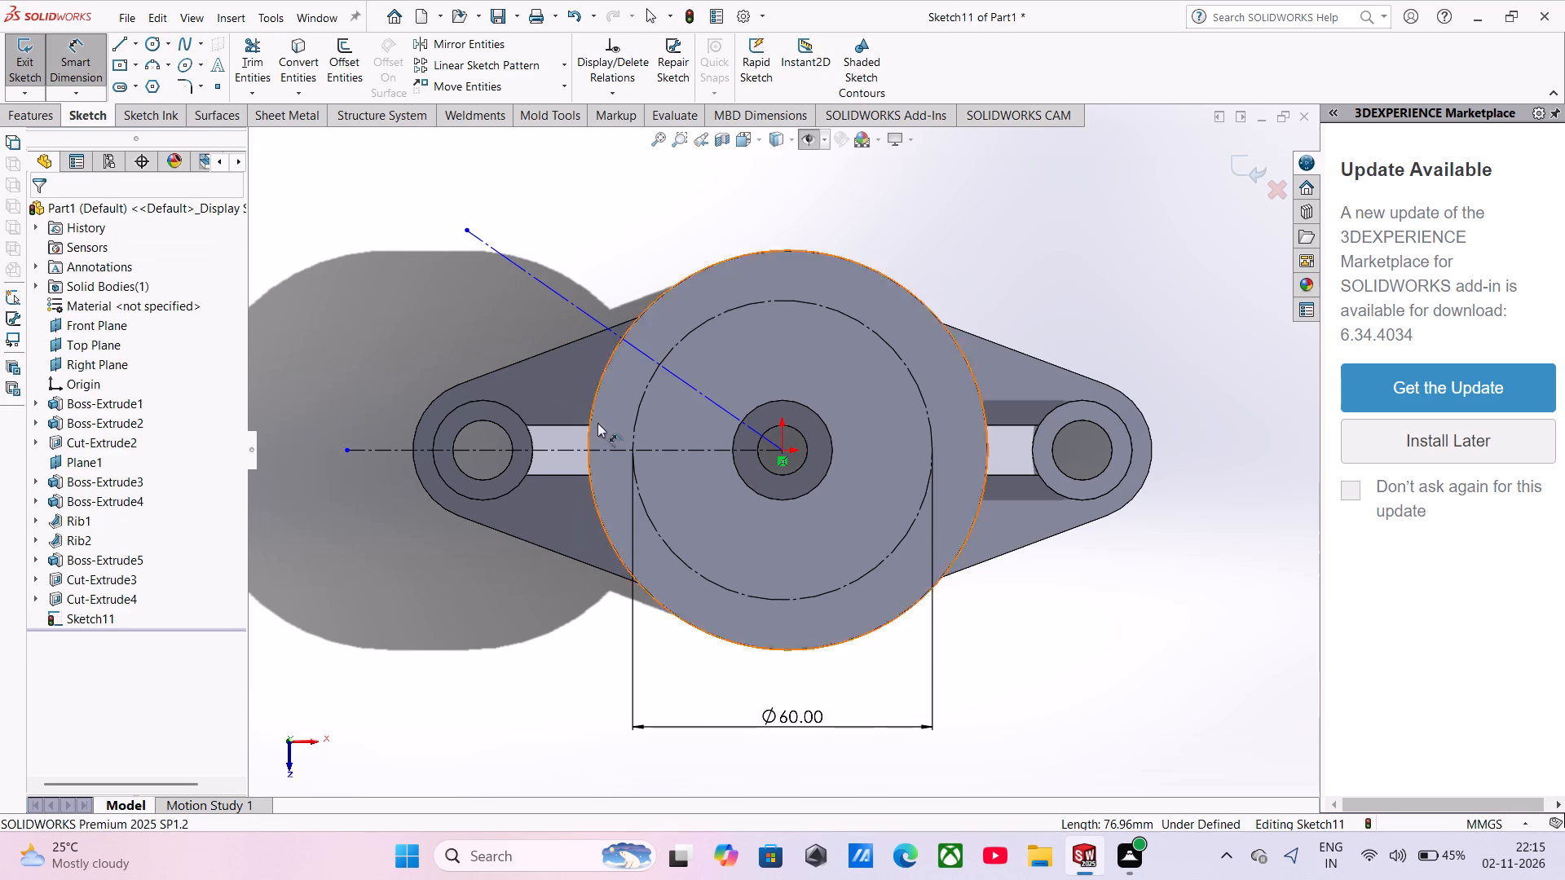
left_click(564, 452)
left_click(611, 327)
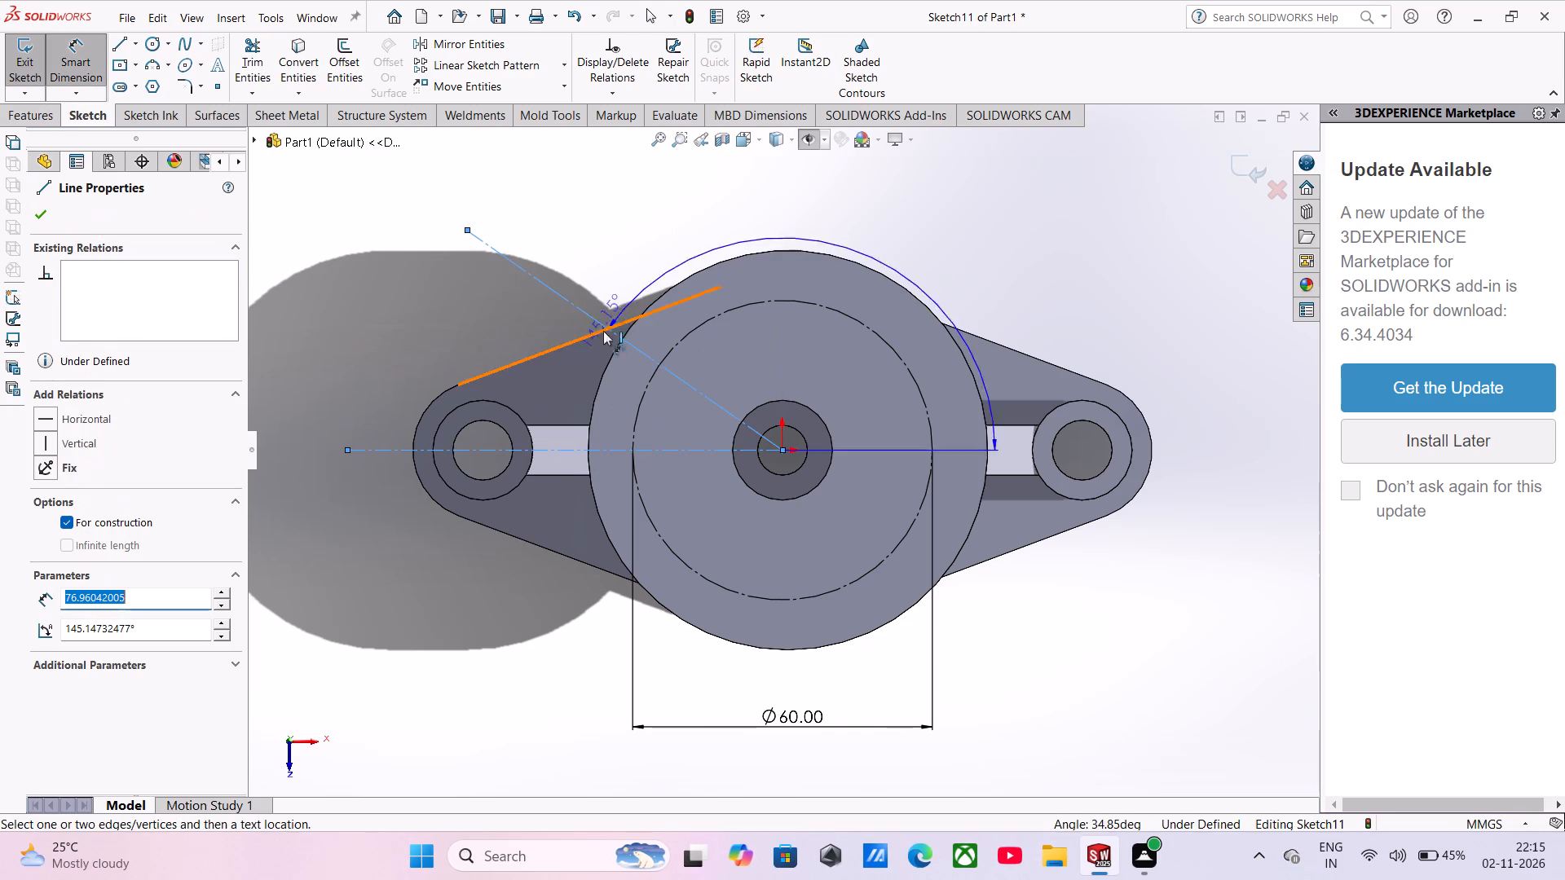
left_click(571, 369)
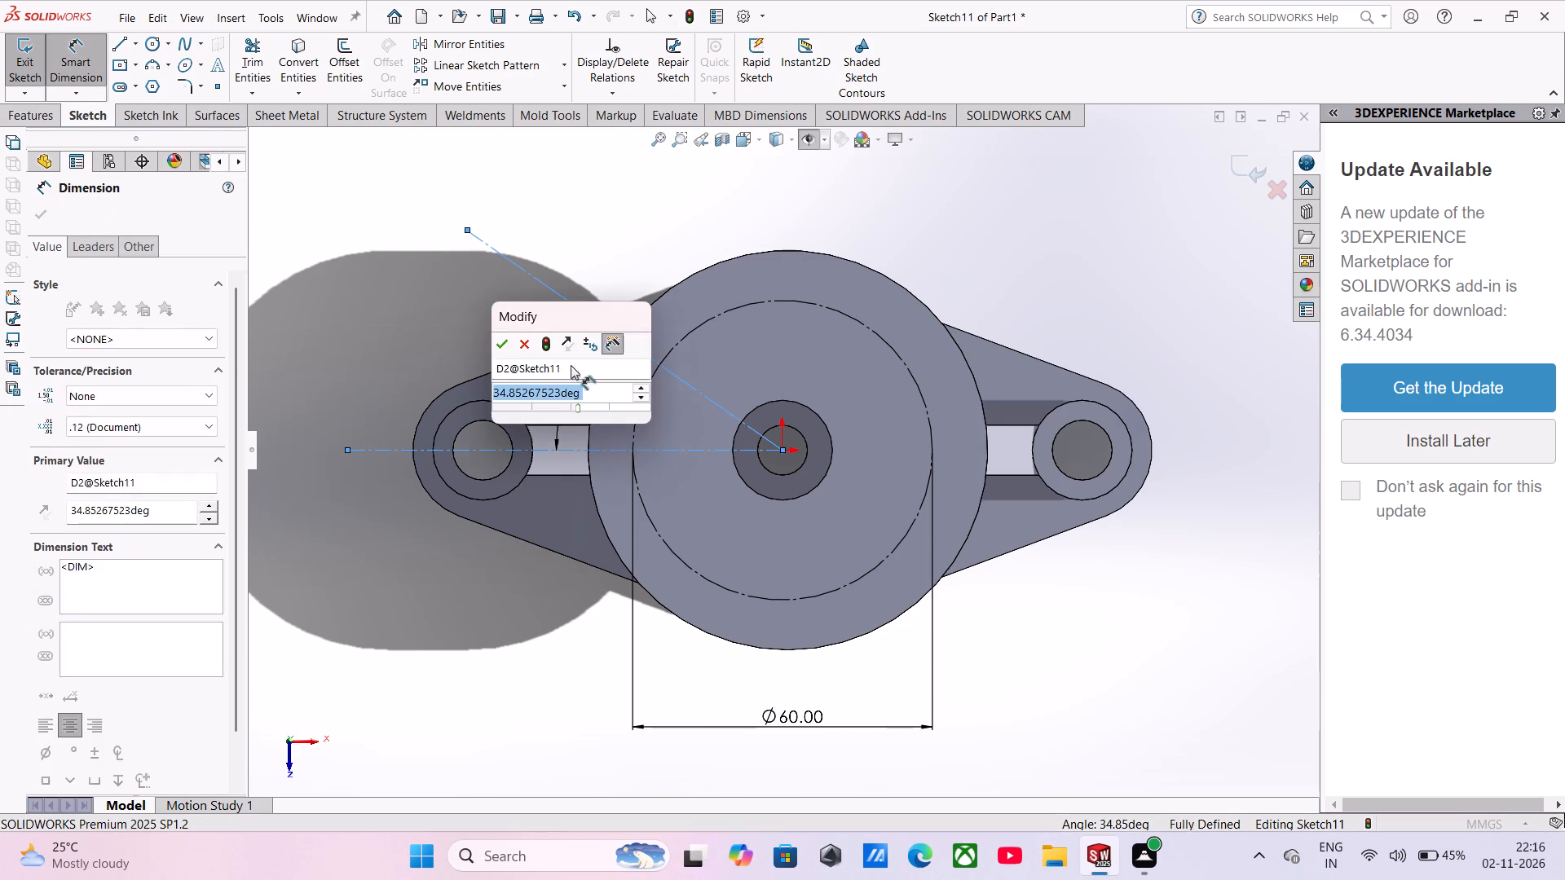
type("45")
key("Return")
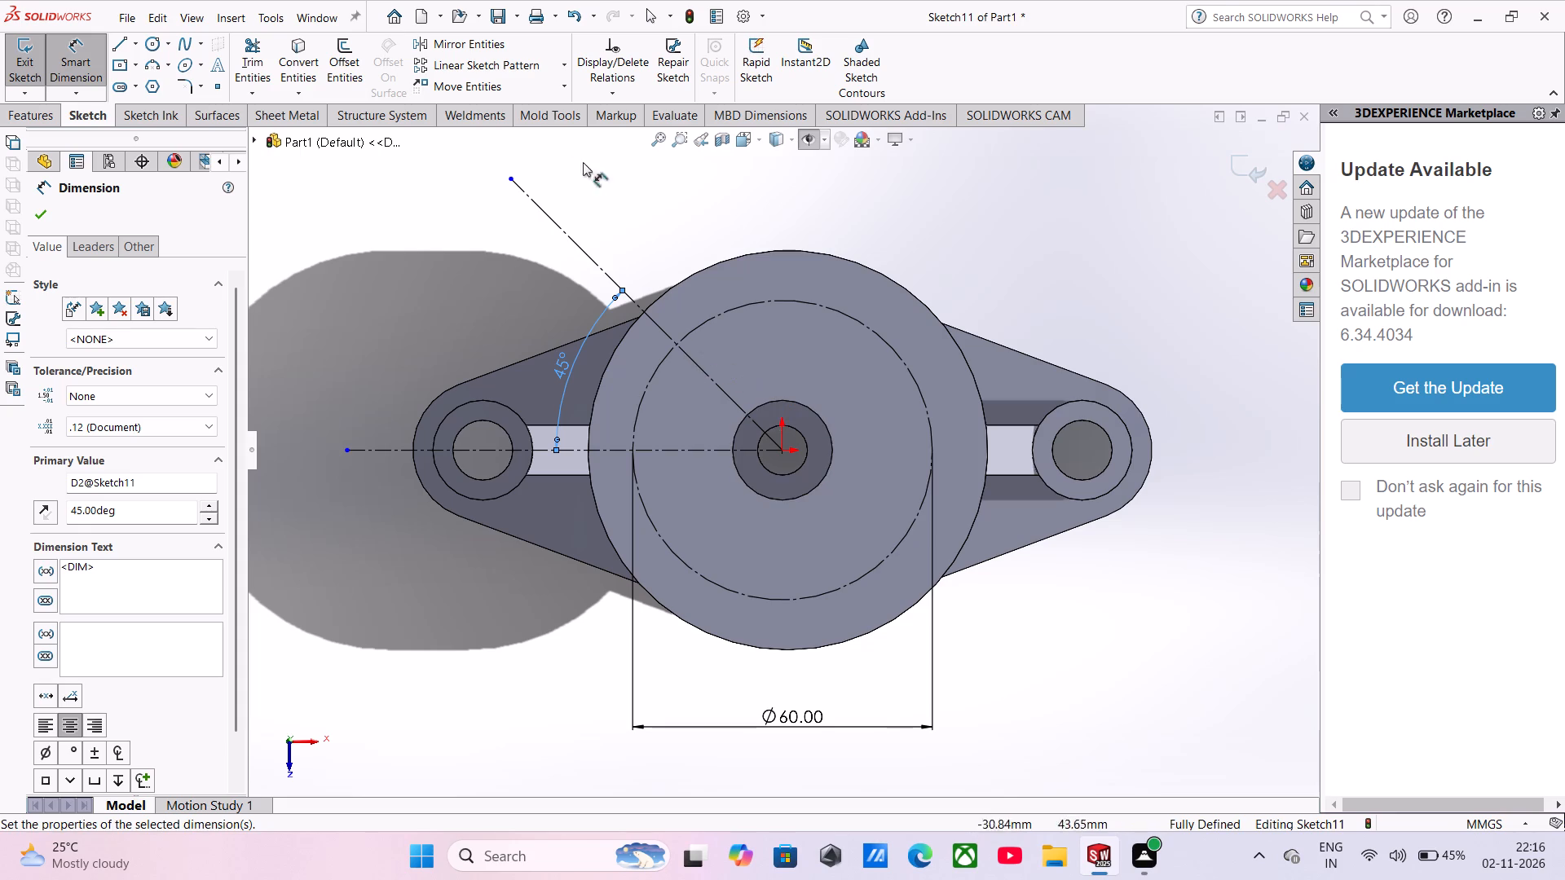
Draw a circle about 8.3 mm in diameter, centred where the slanted construction line crosses the 60 mm construction circle.
left_click(143, 42)
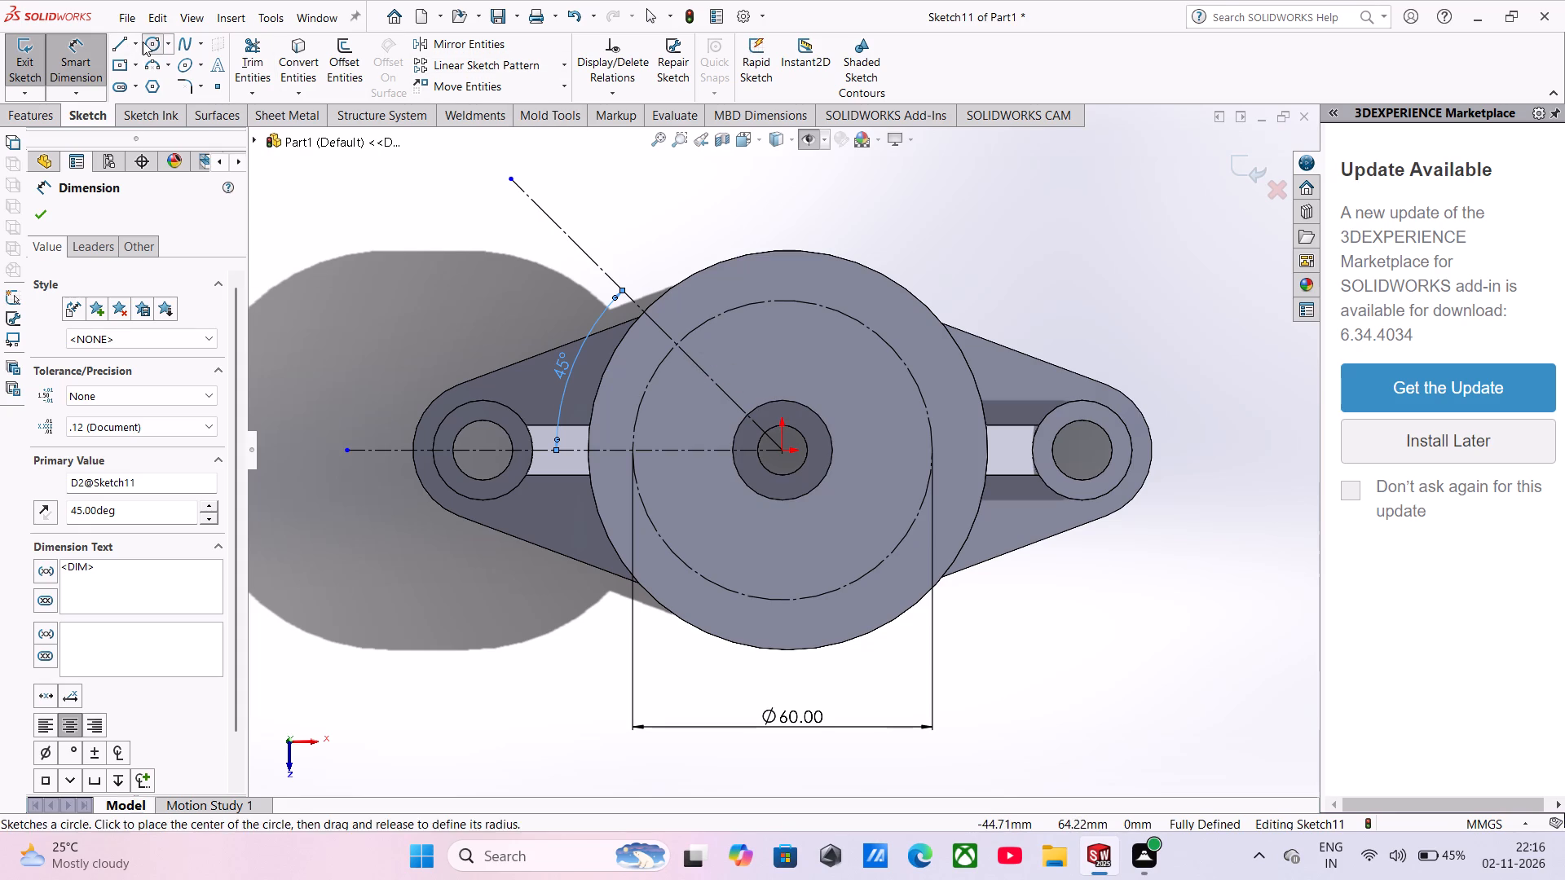
scroll(669, 351, "down", 3)
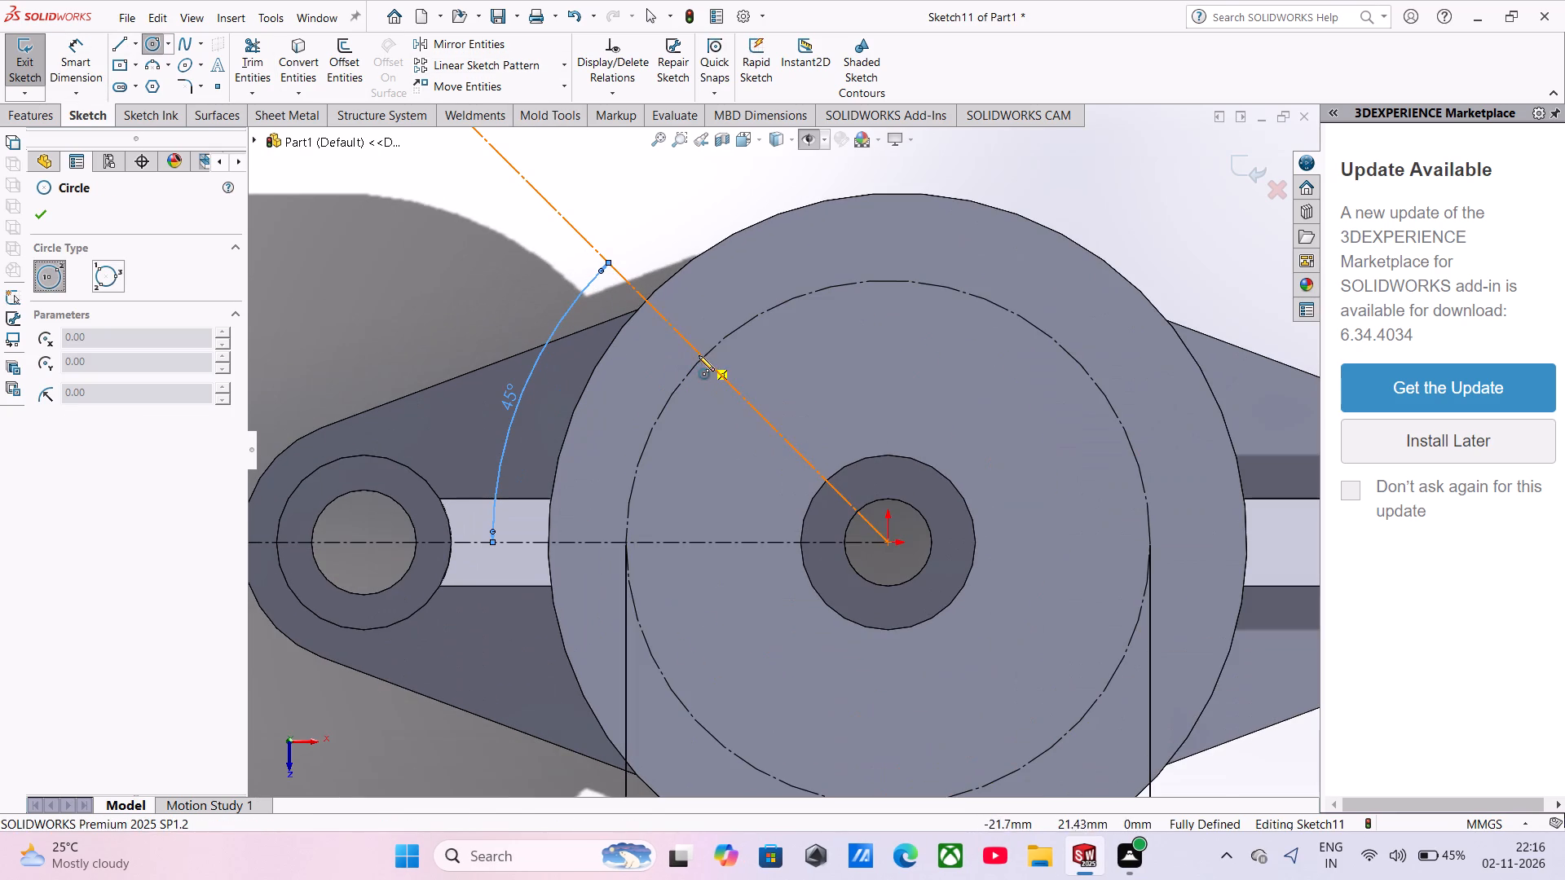
left_click(702, 359)
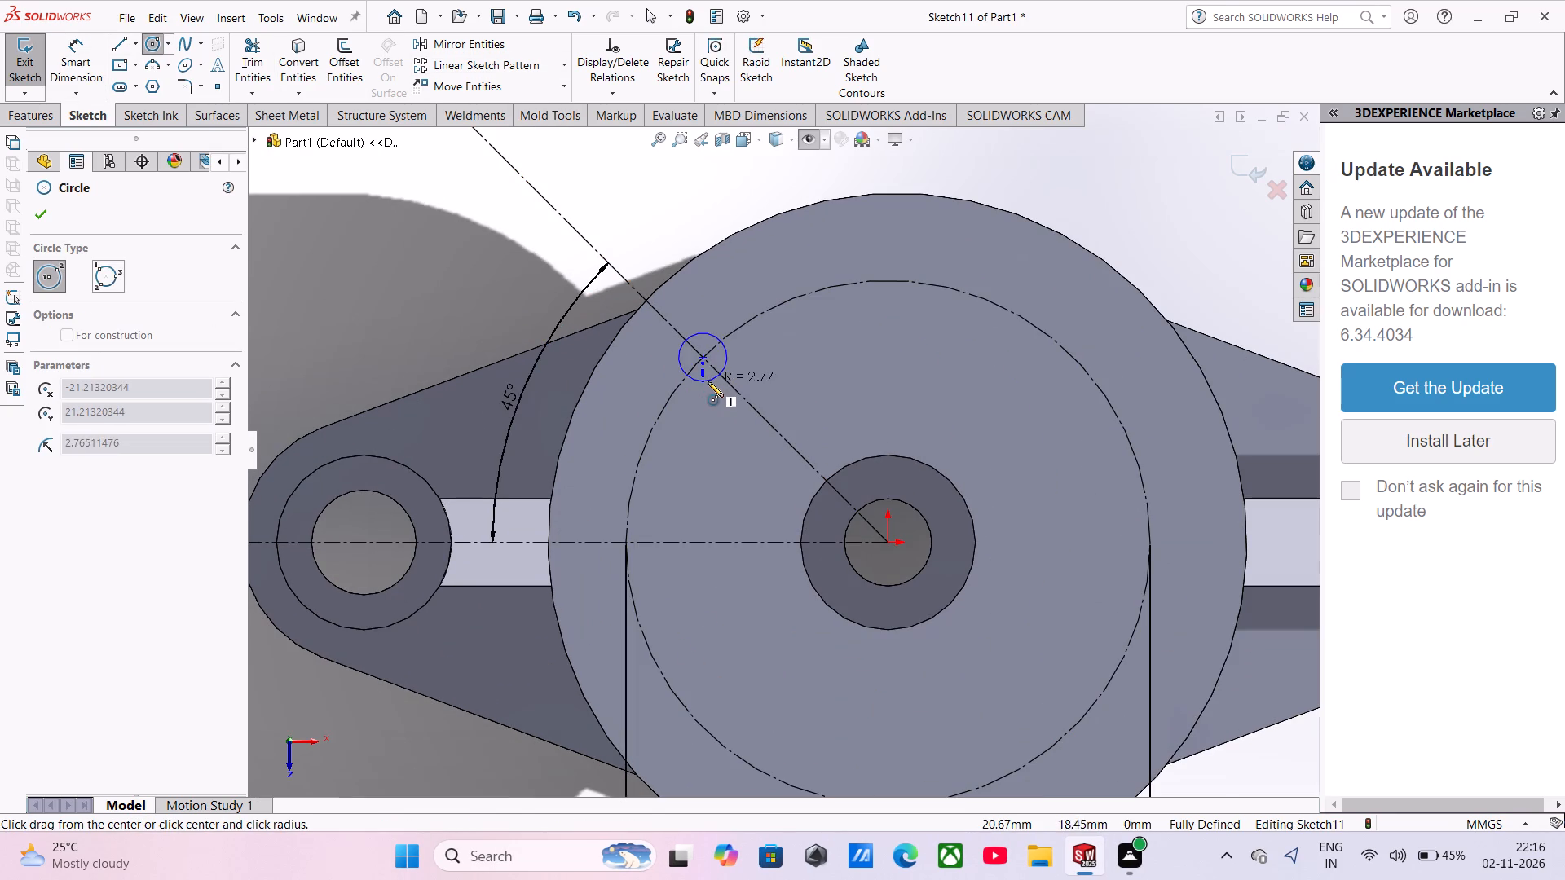
left_click(708, 394)
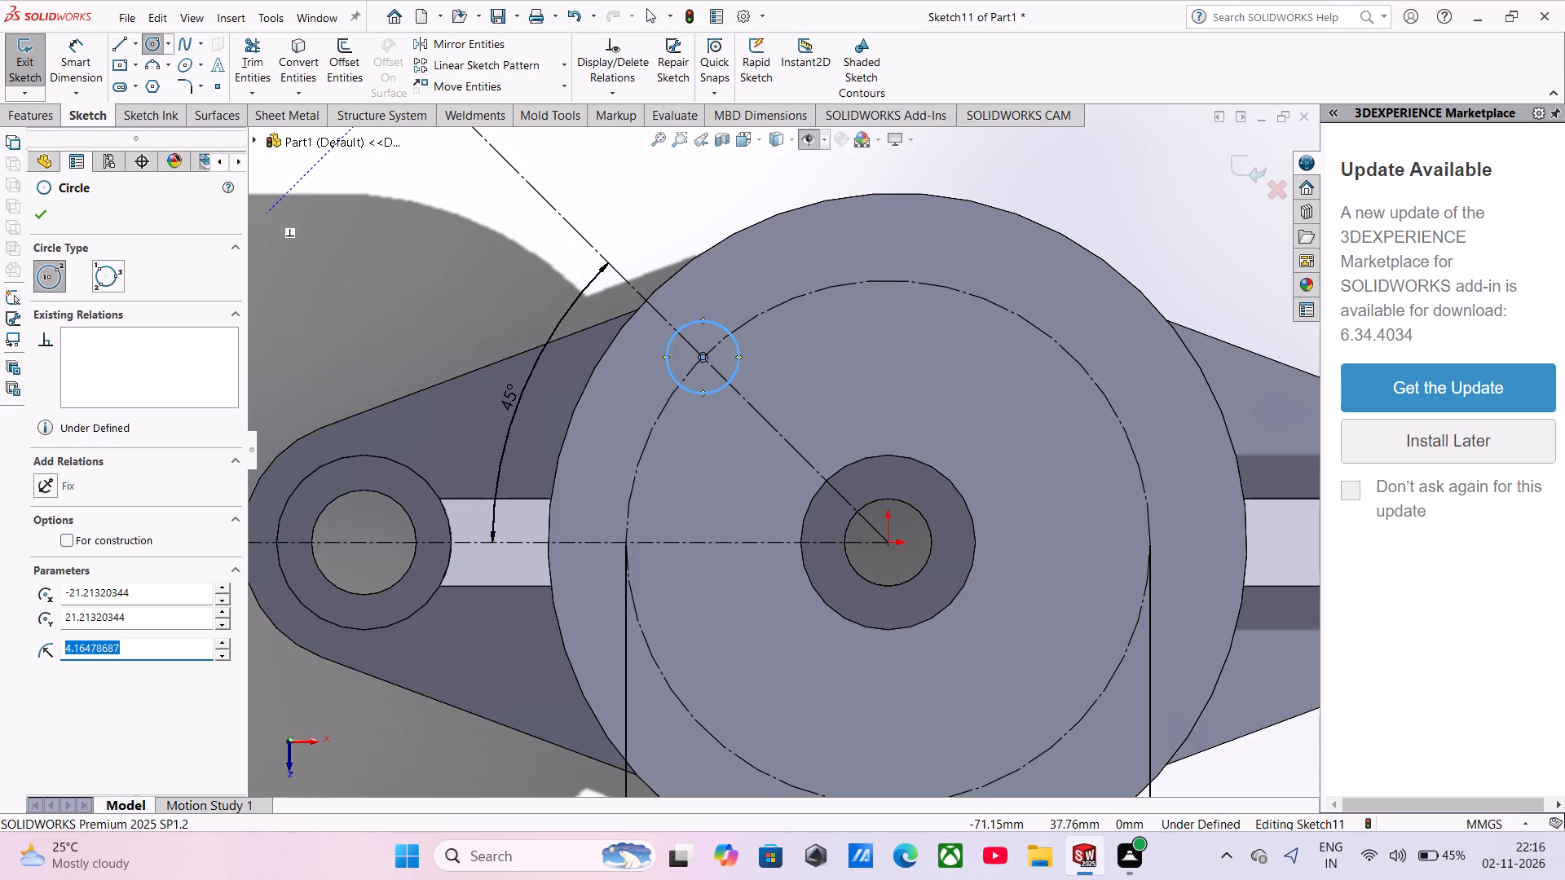
Dimension the small circle's diameter to 12 mm.
left_click(68, 70)
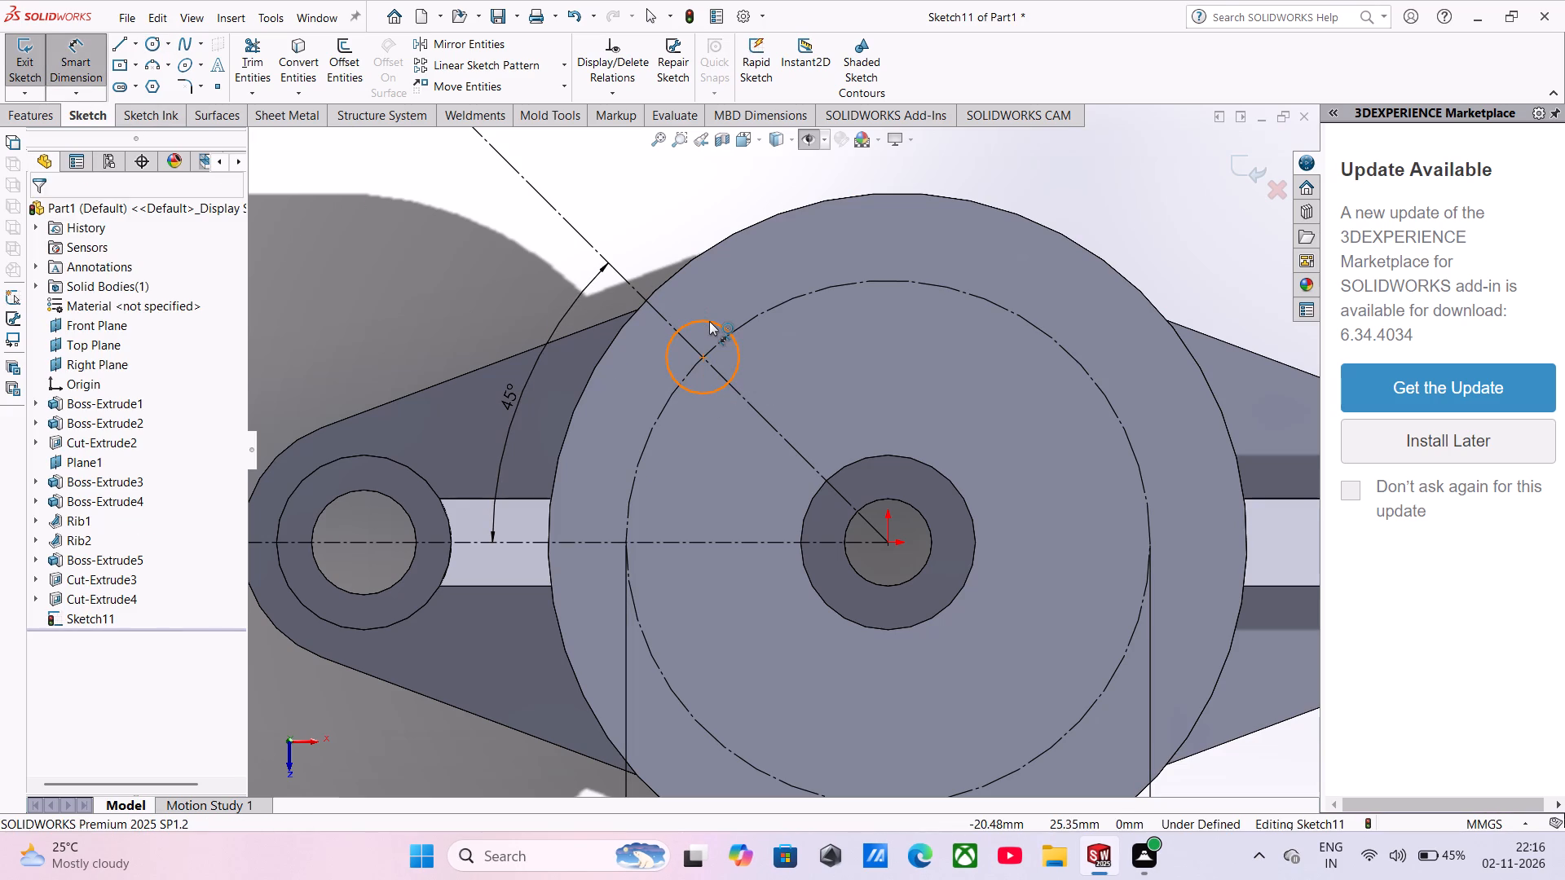
left_click(709, 322)
left_click(699, 215)
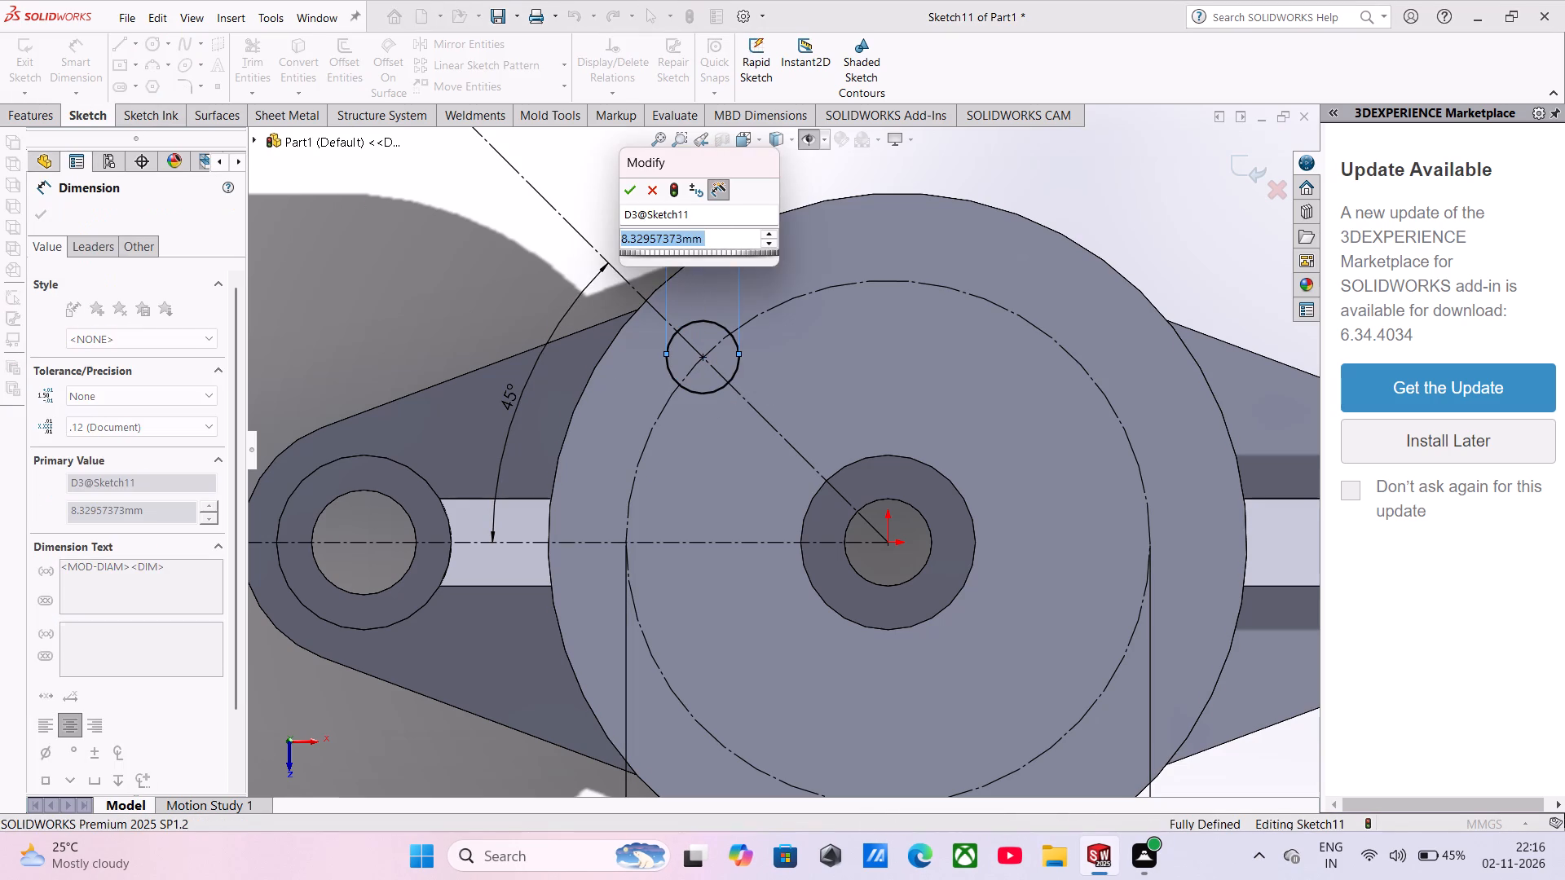
type("12")
key("Return")
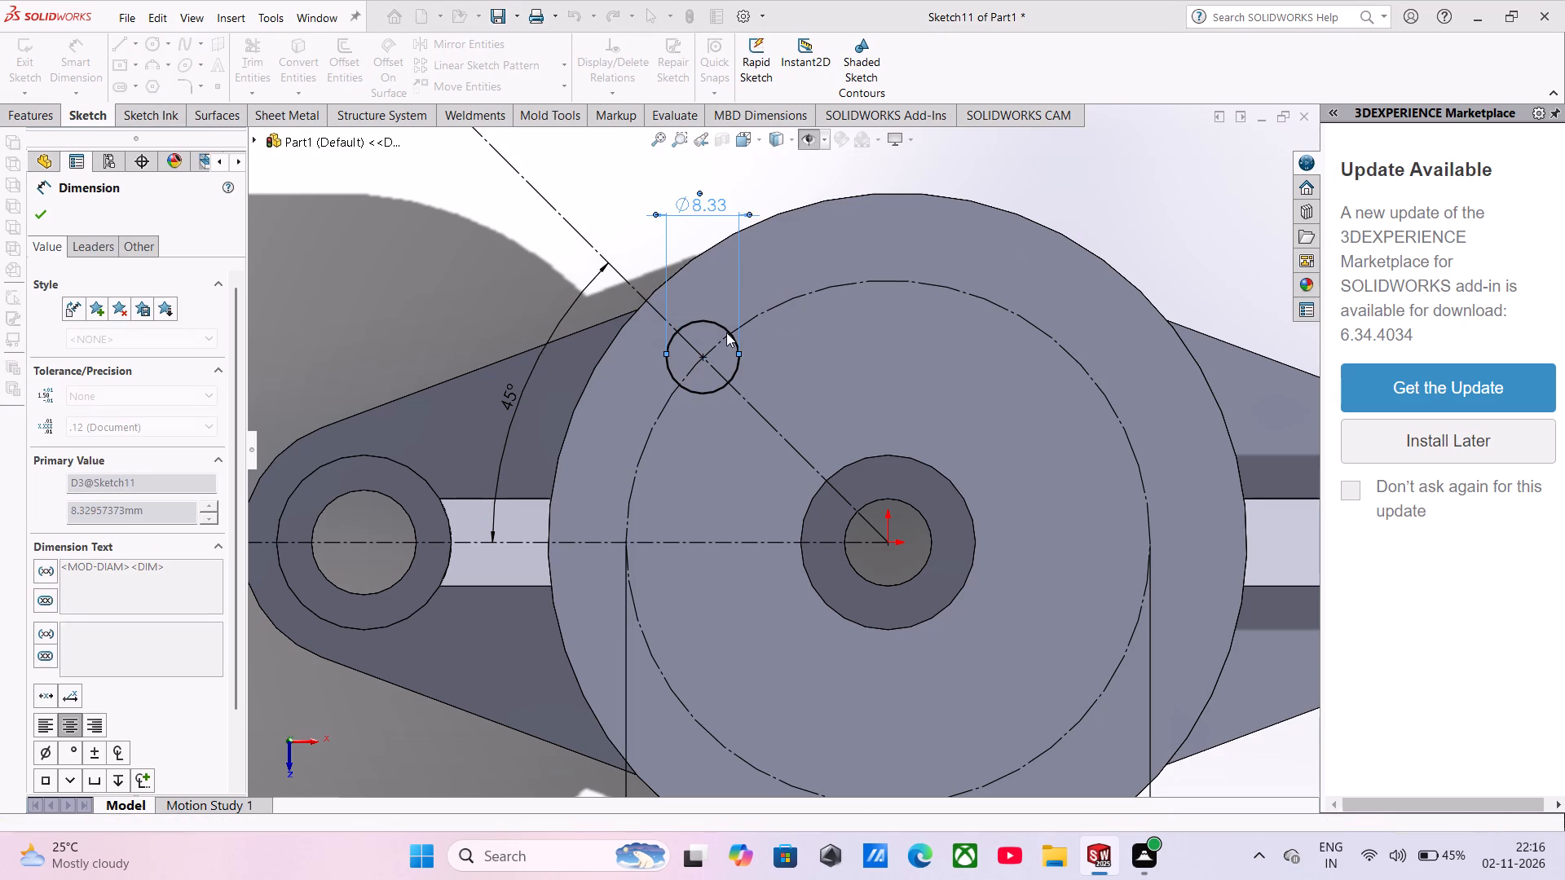
Create a circular sketch pattern of the 12 mm circle about the origin, with 4 equally spaced instances over 360°.
scroll(723, 374, "up", 3)
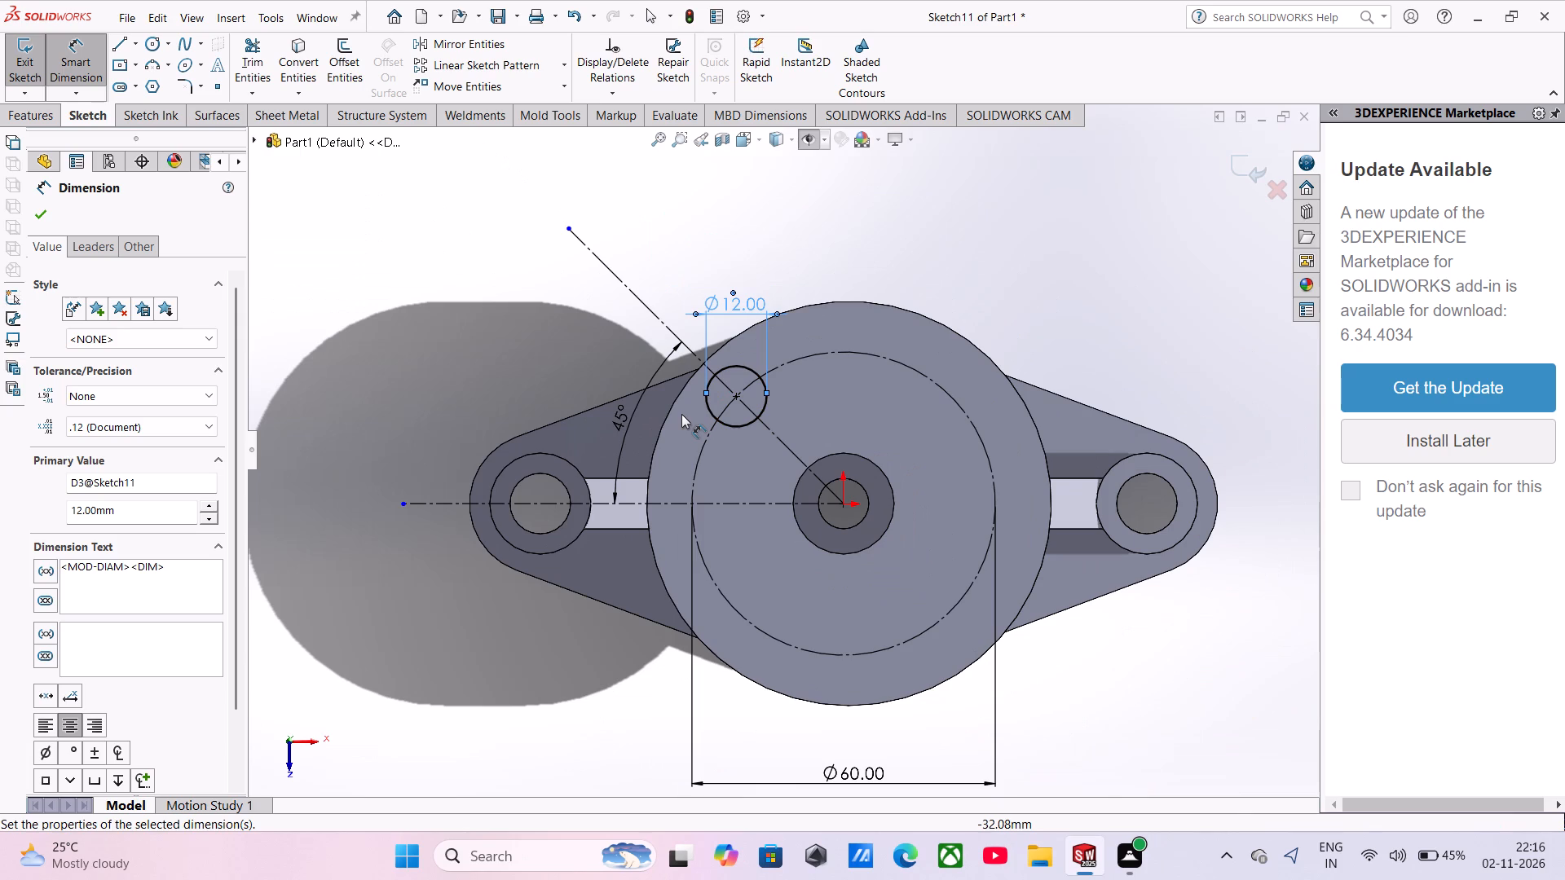
scroll(684, 421, "down", 1)
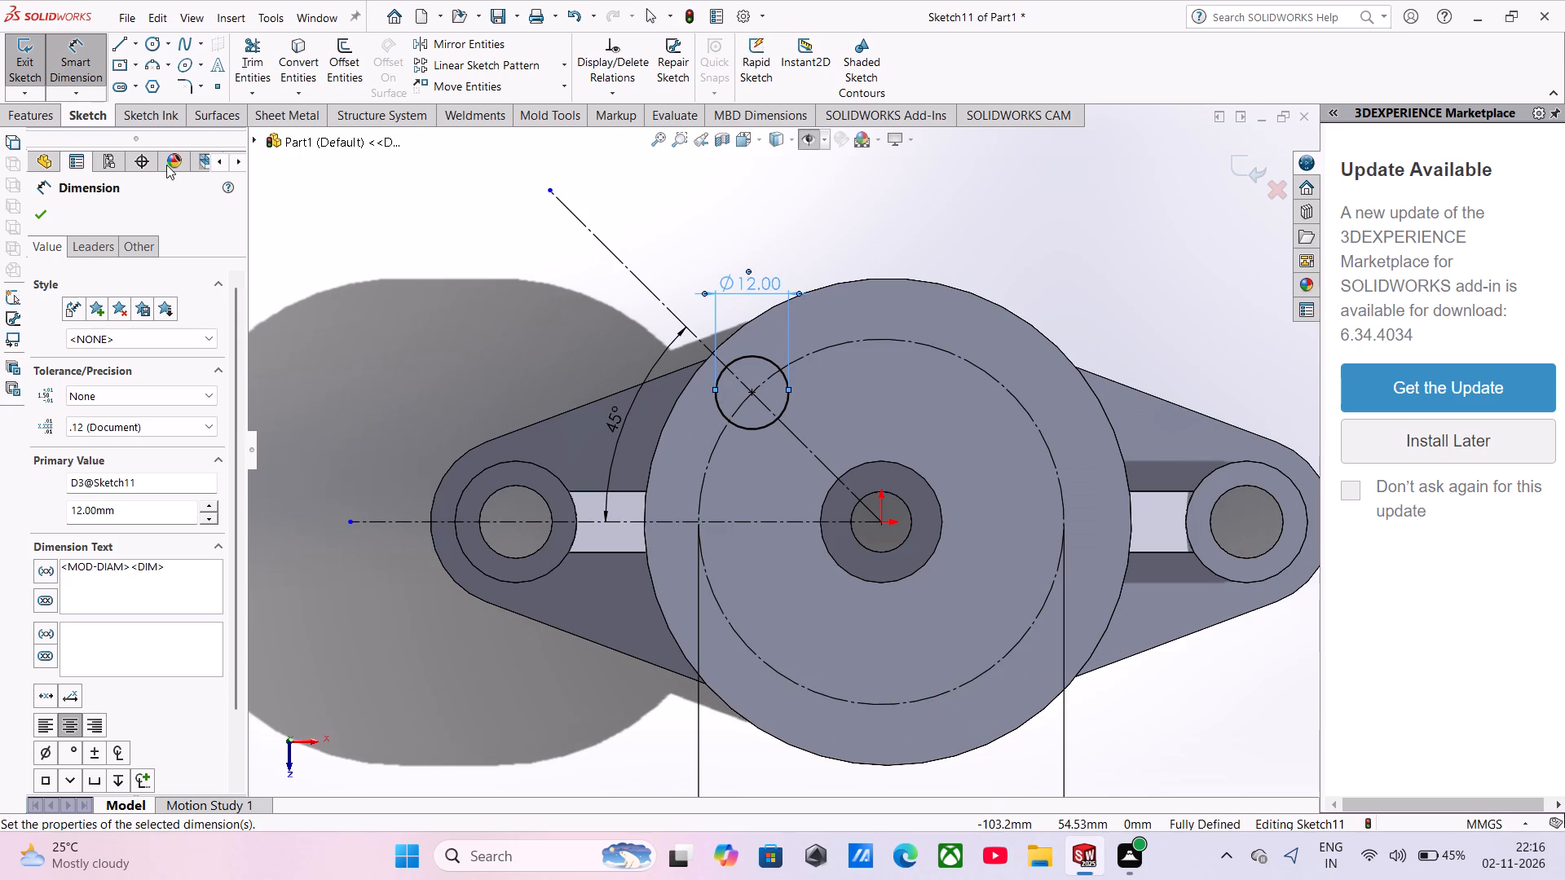
left_click(560, 69)
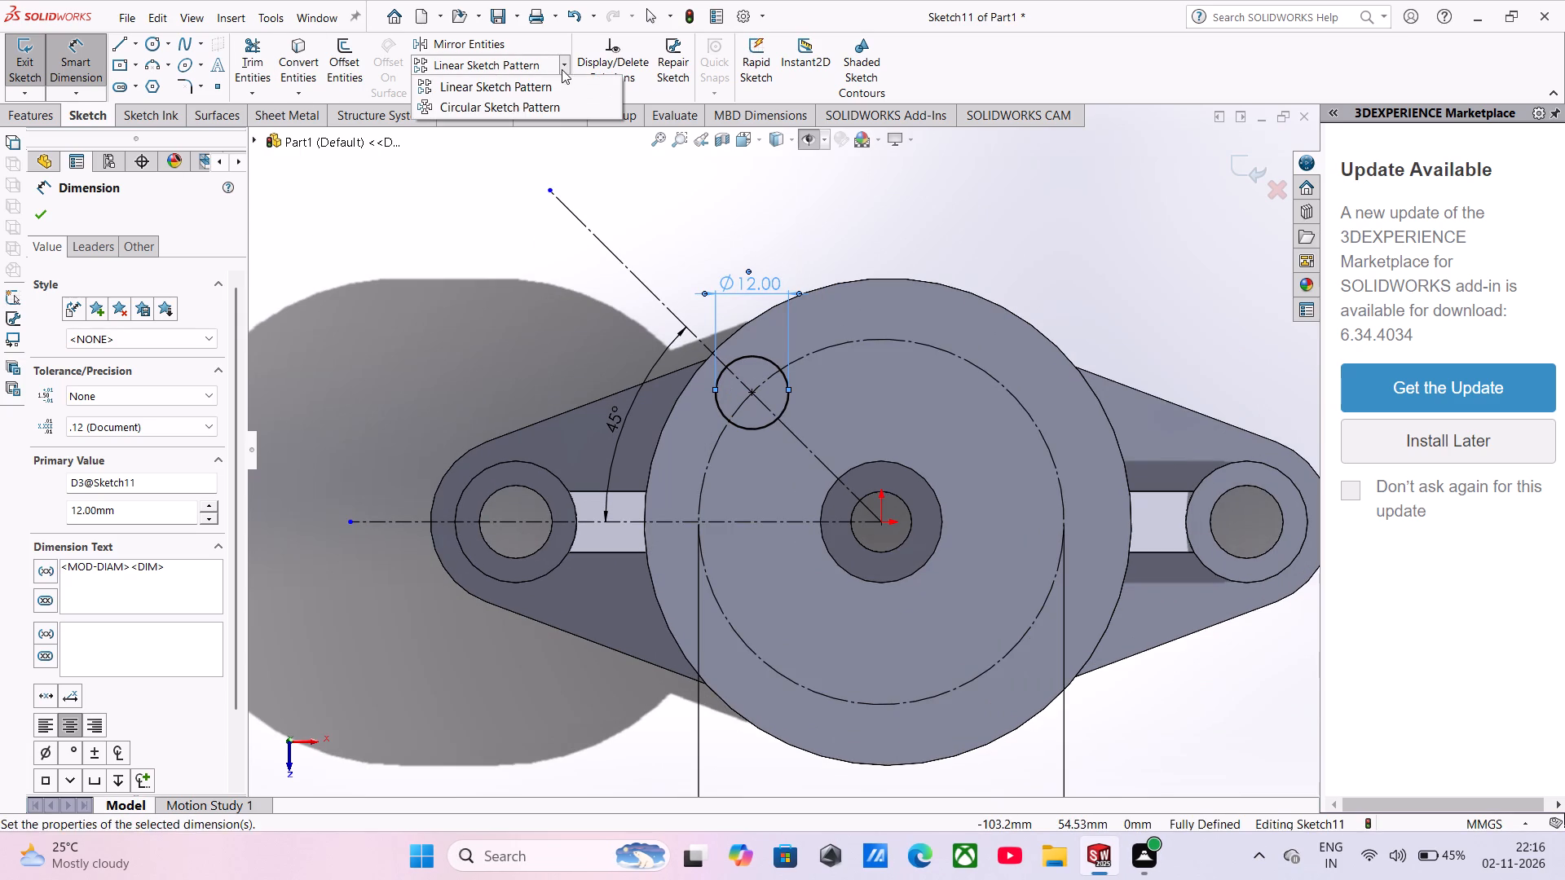
left_click(552, 99)
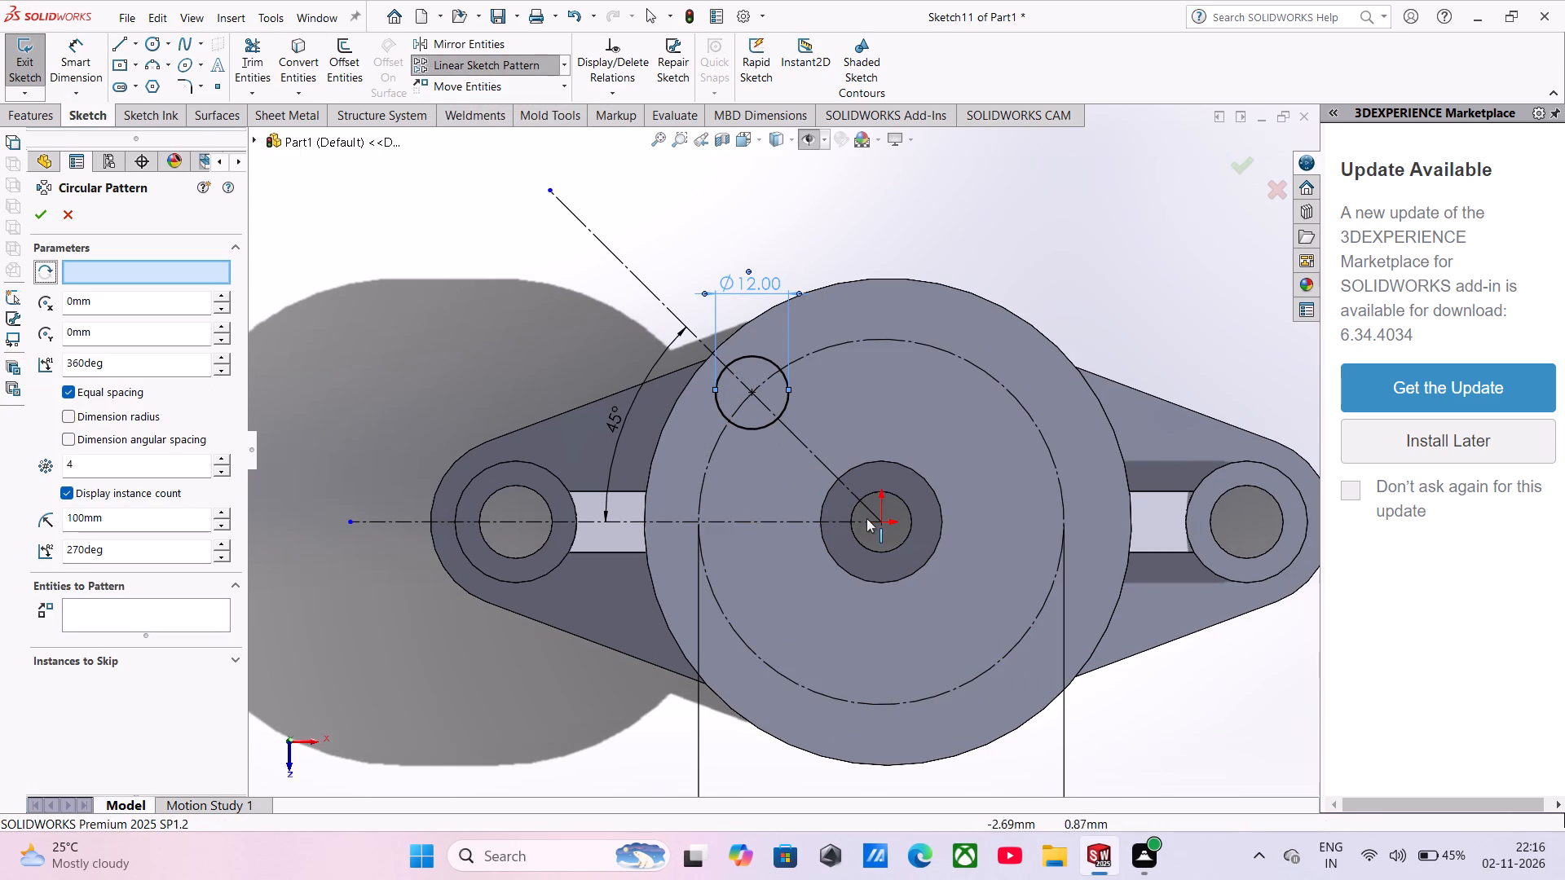
left_click(880, 522)
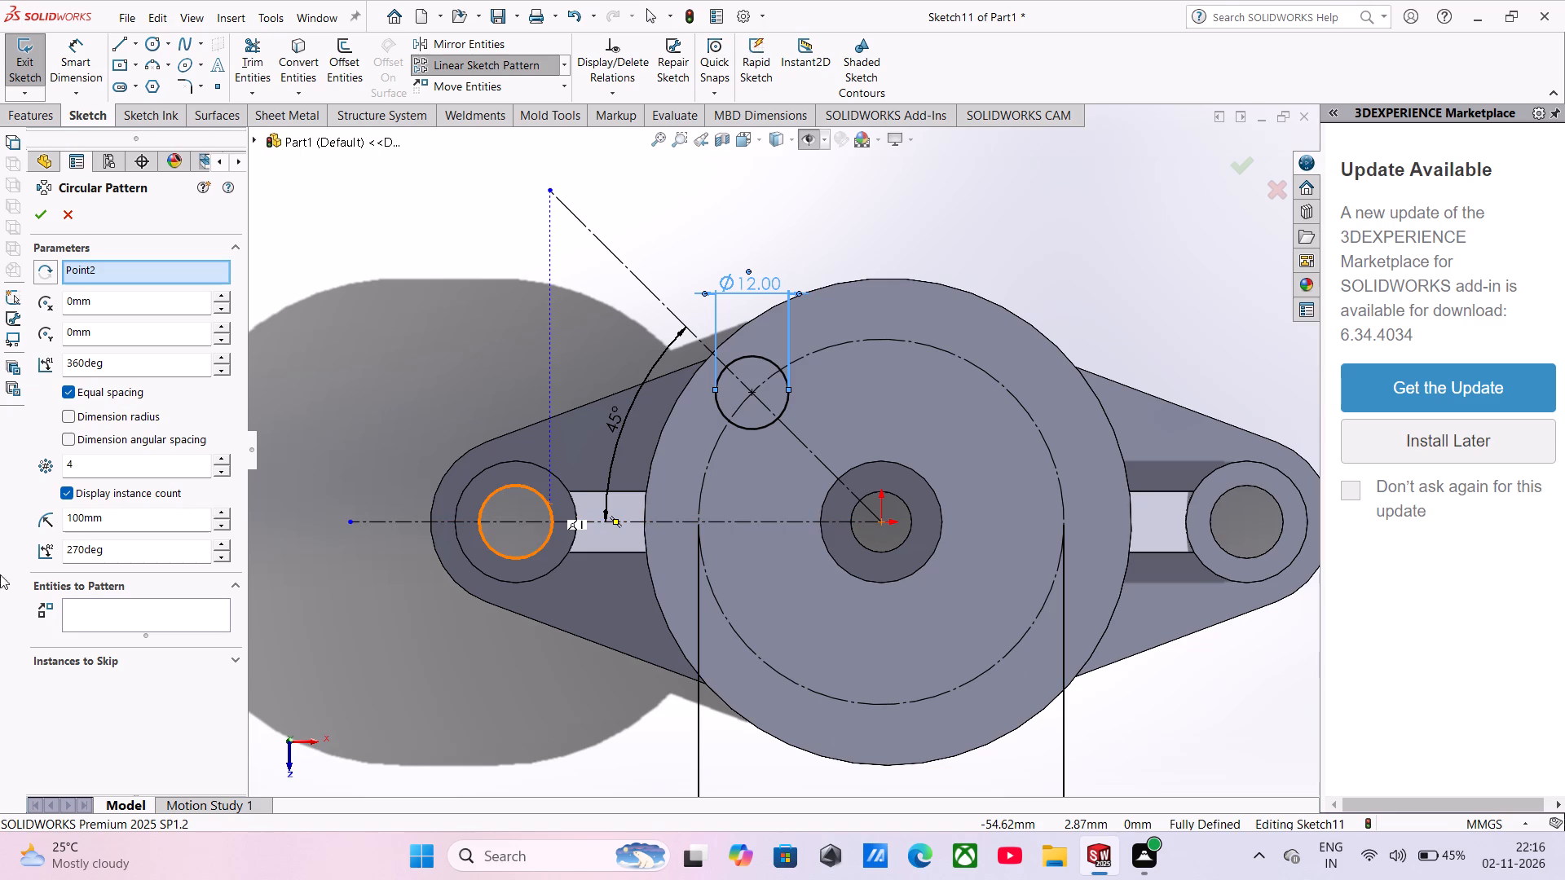
left_click(86, 623)
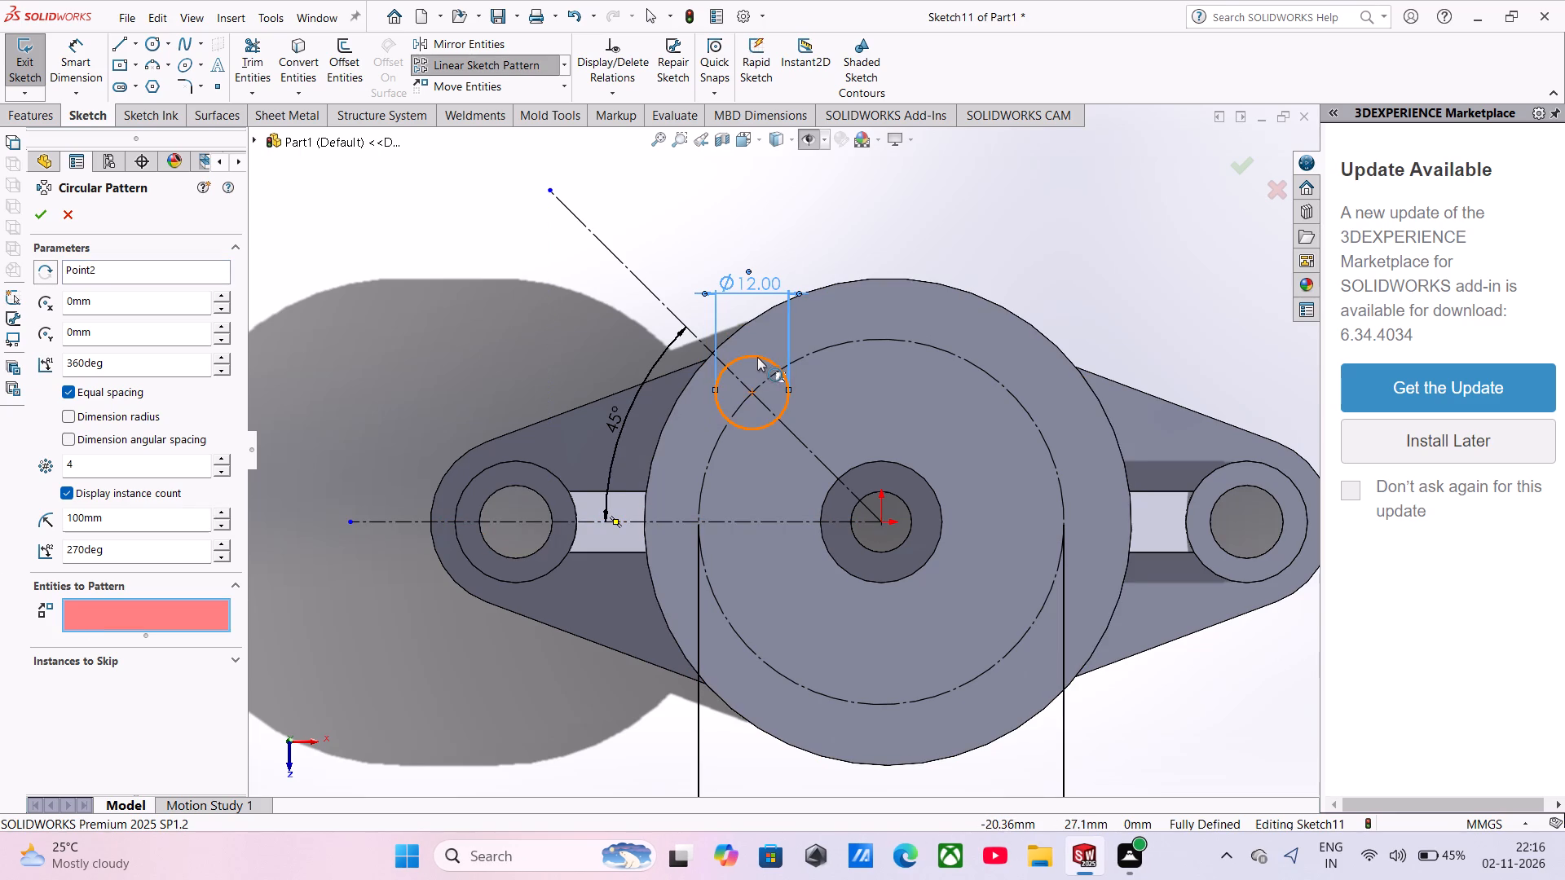
left_click(757, 357)
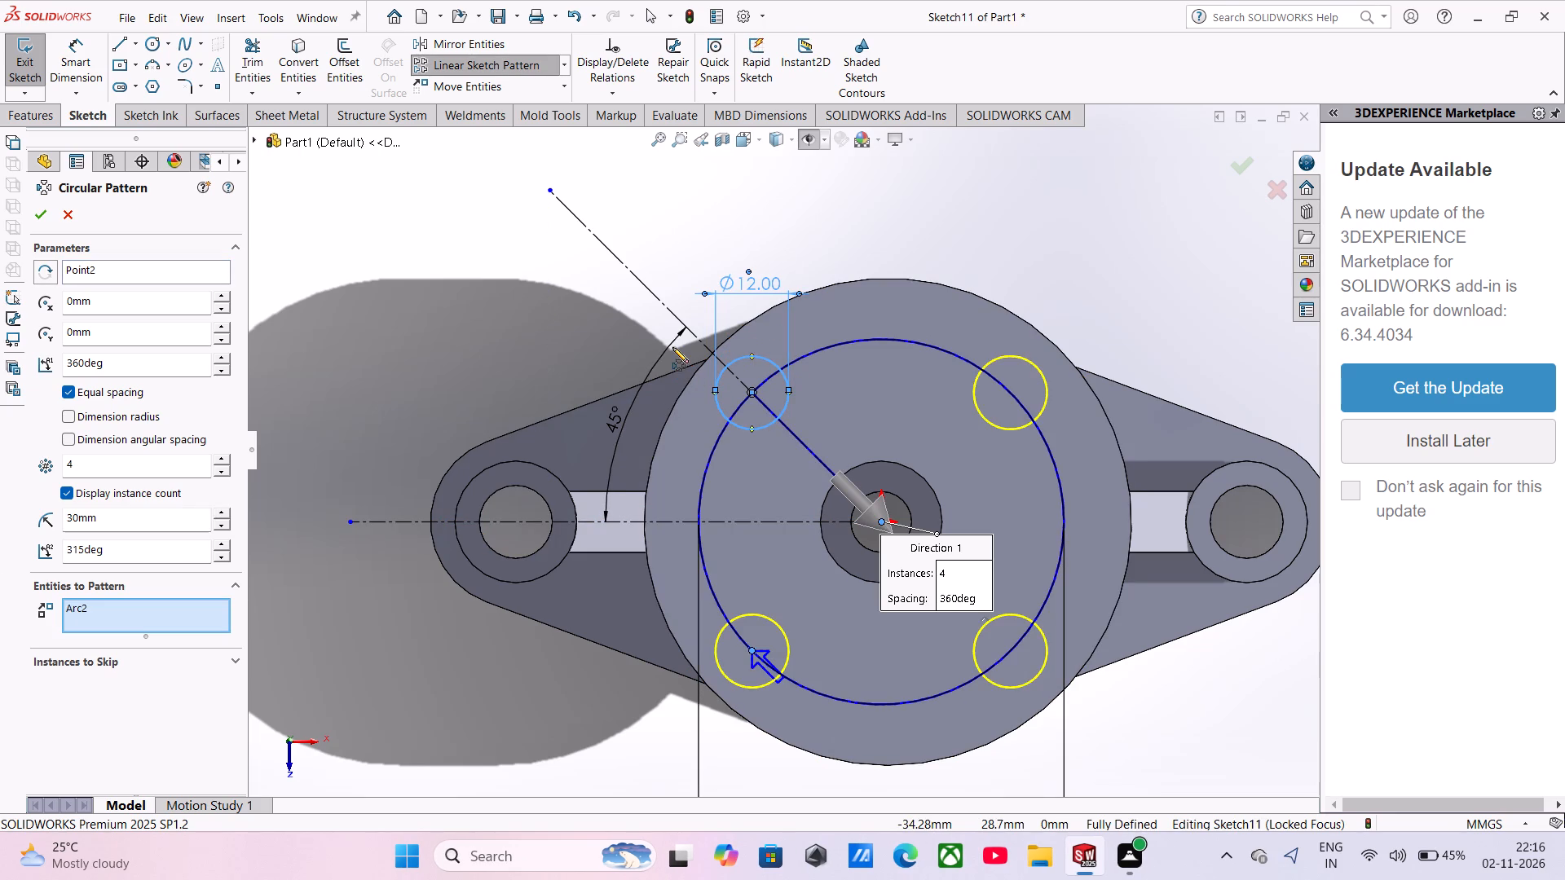
left_click(34, 221)
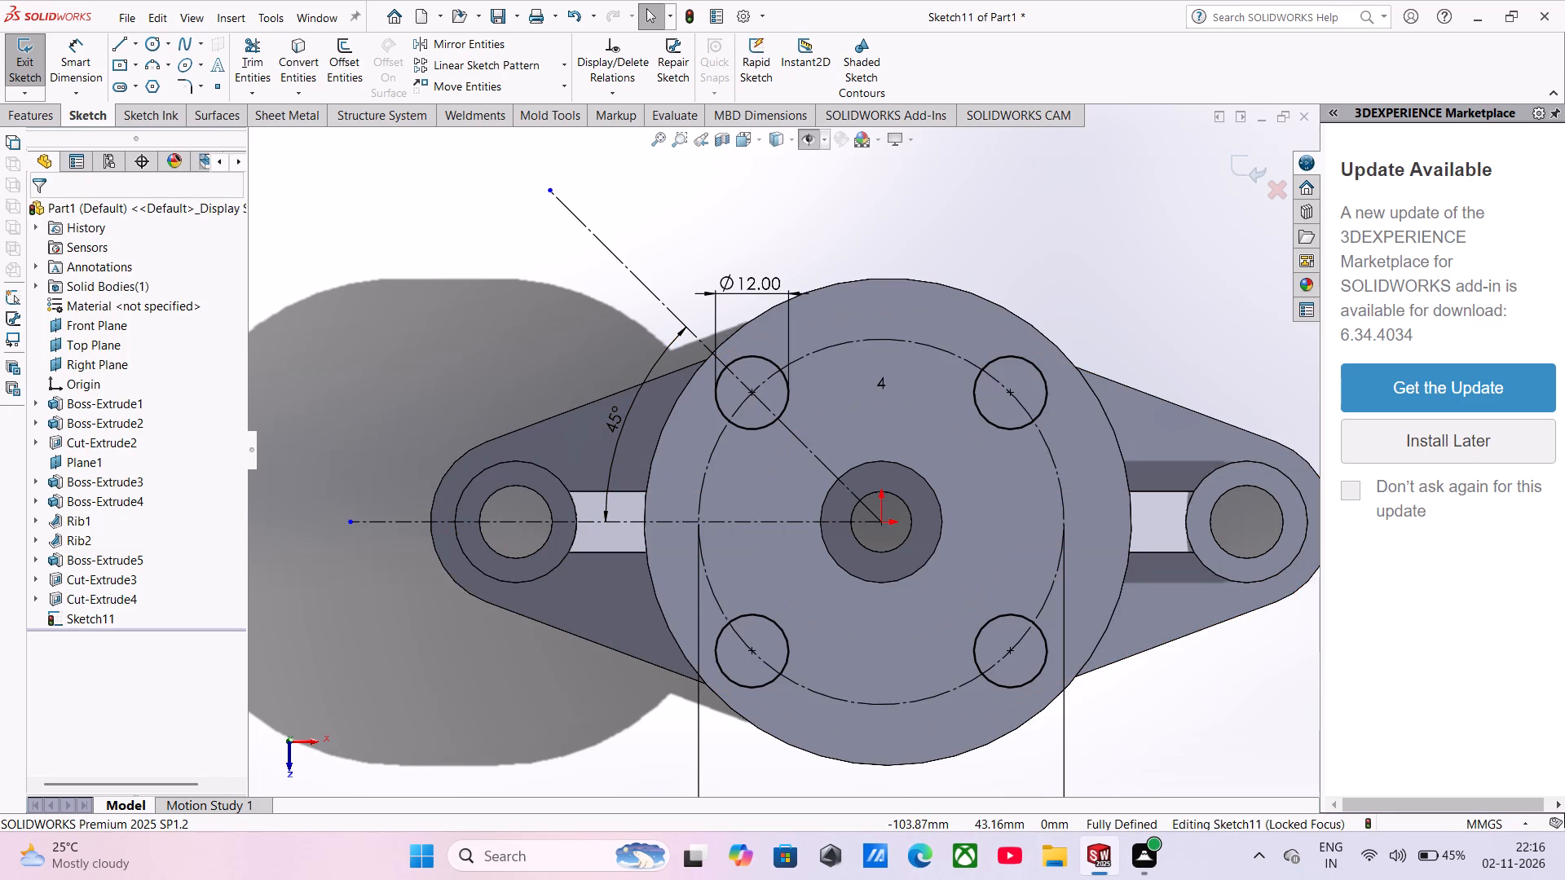
Cut-extrude the four circles through the top disc with a blind depth of 16 mm.
left_click(26, 114)
left_click(295, 58)
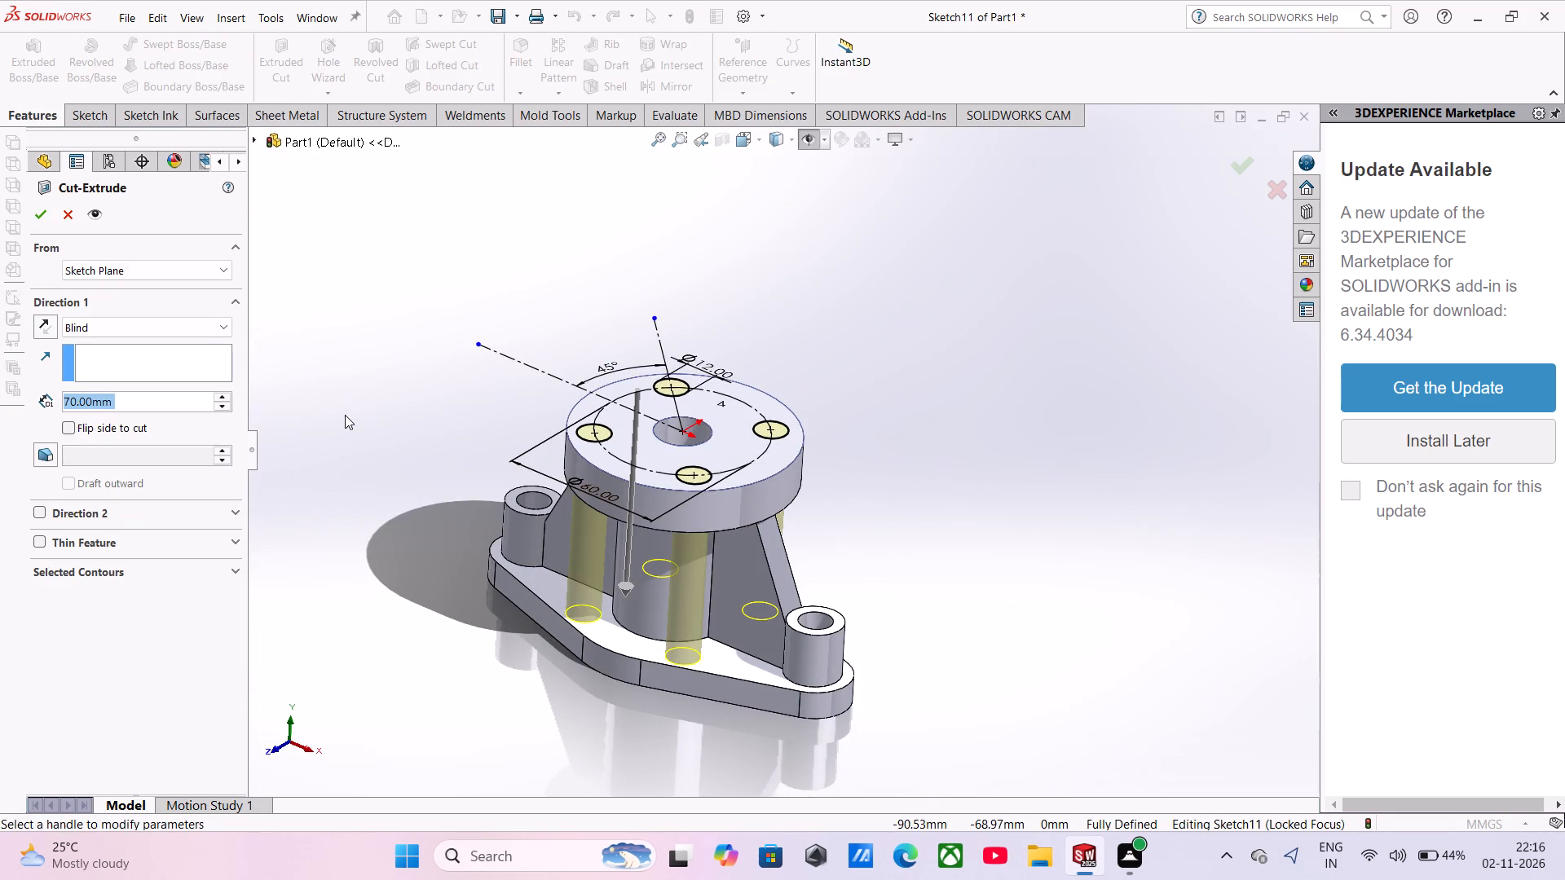
type("16")
key("Return")
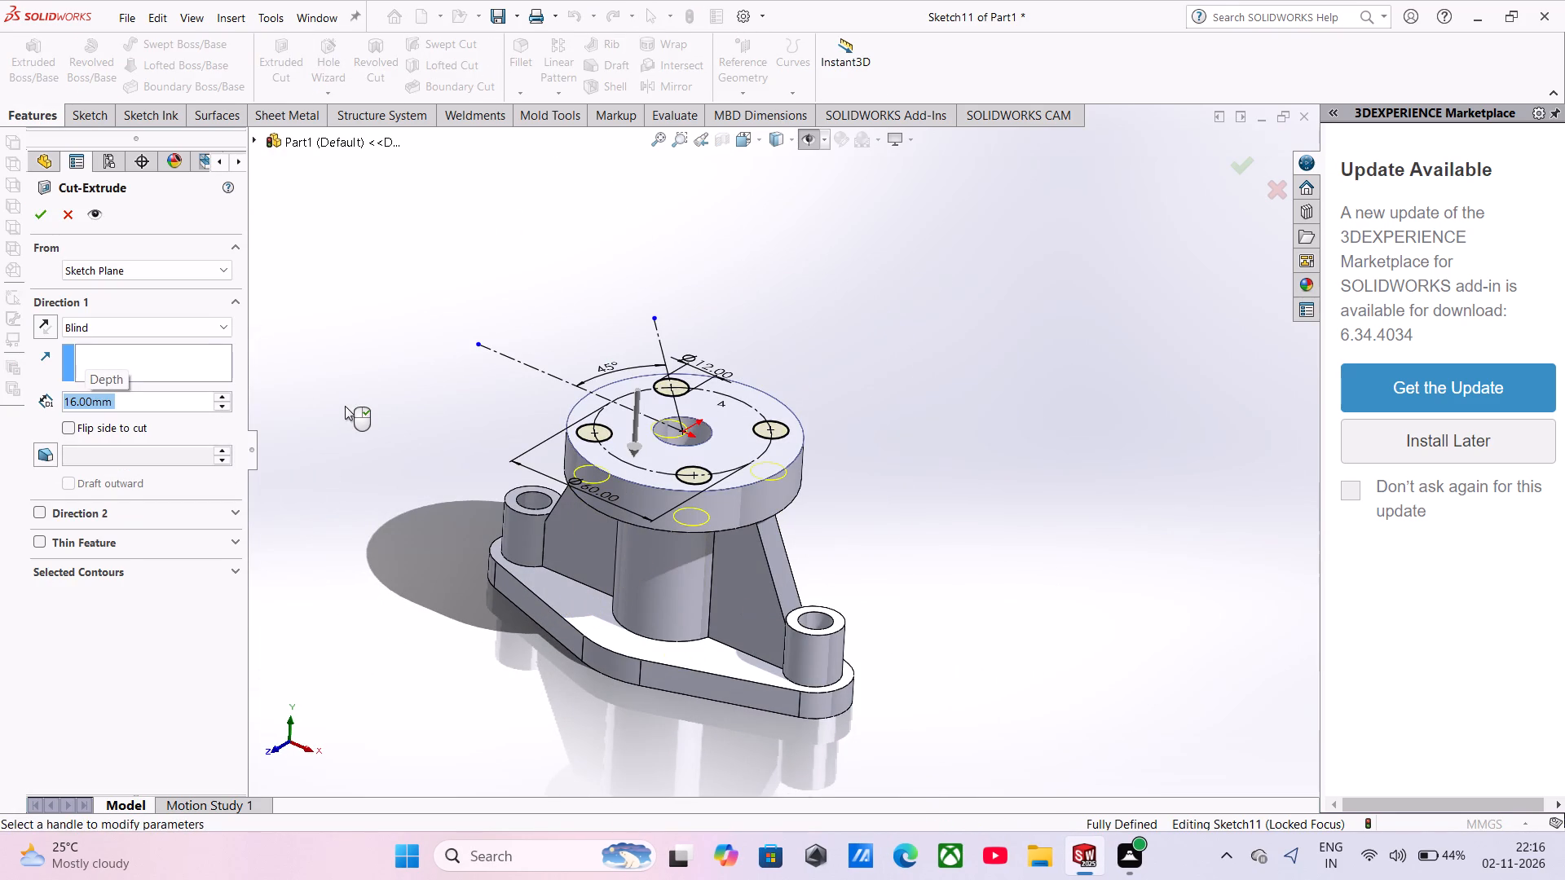
left_click(38, 211)
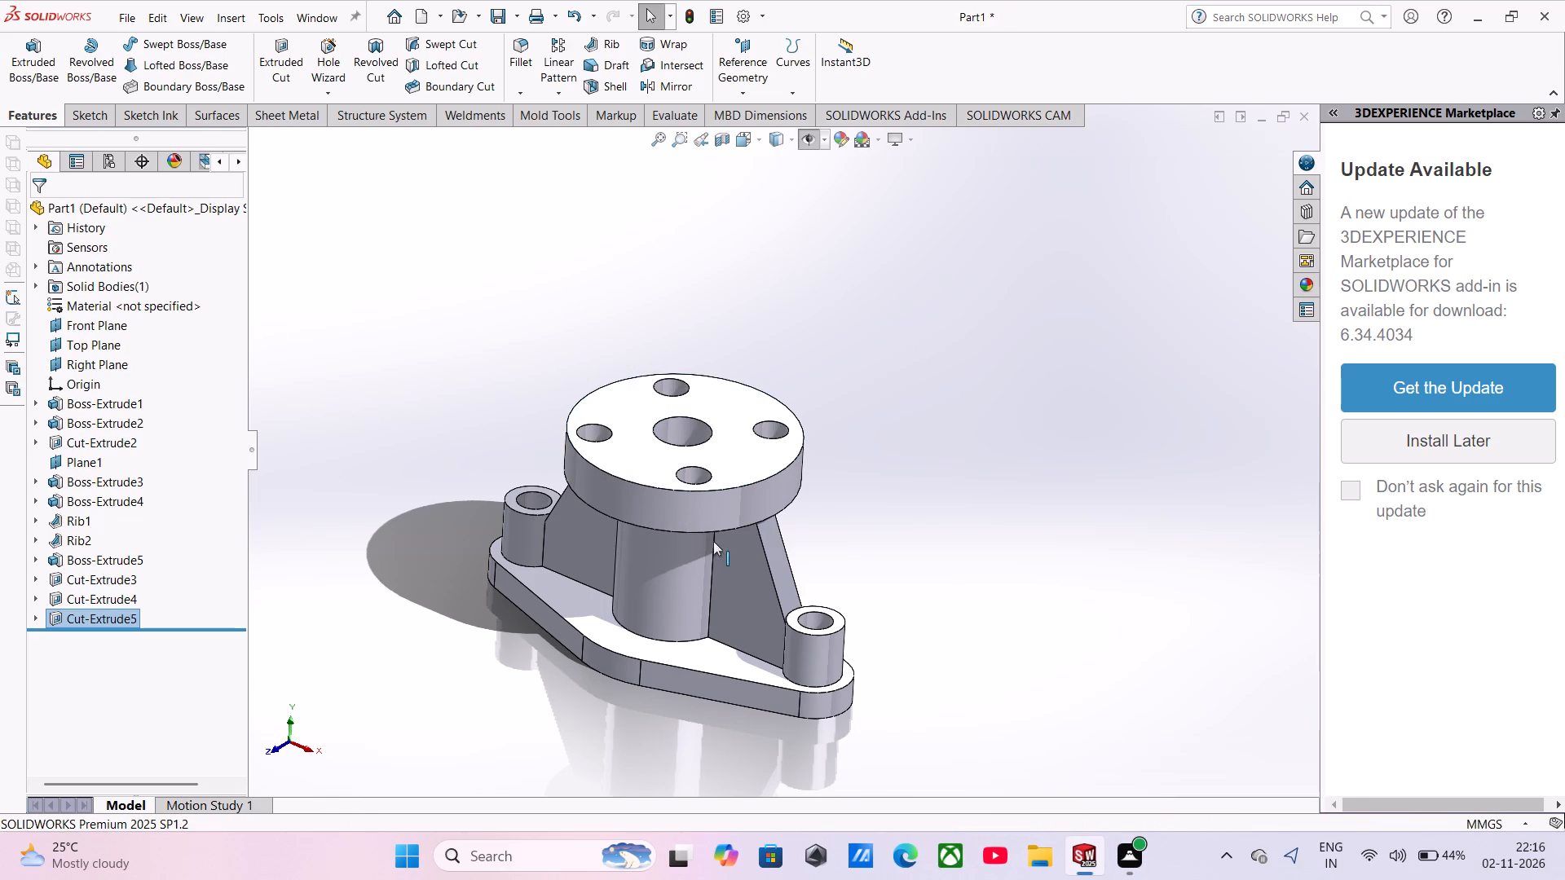
Examine the model from all sides, including the disc holes, the underside, the base plate and where a rib meets its boss.
middle_click_drag(715, 543, 726, 522)
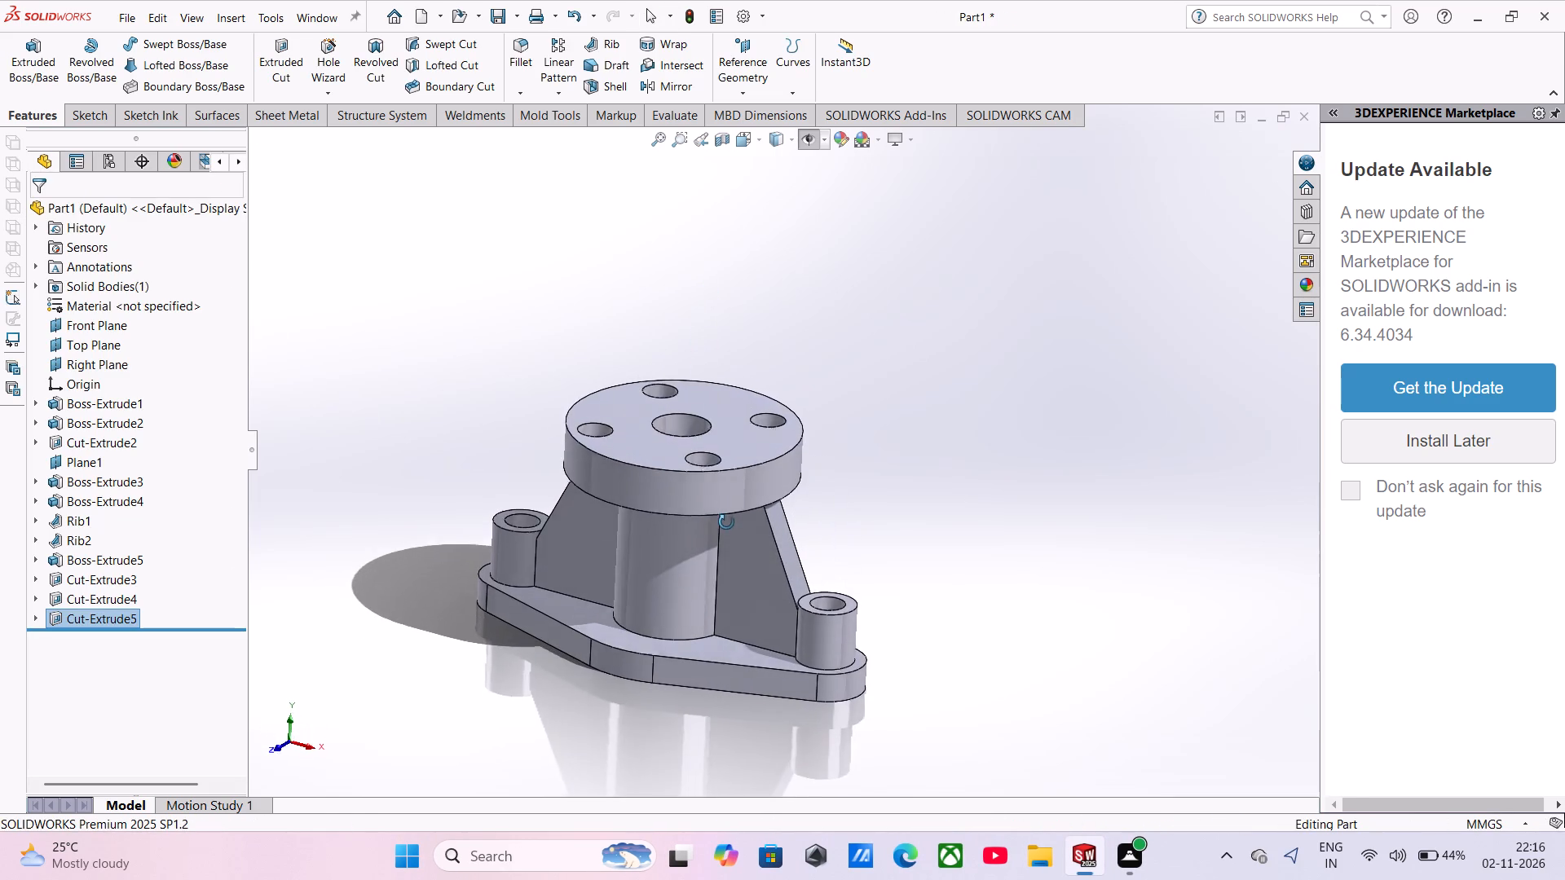
middle_click_drag(726, 522, 562, 482)
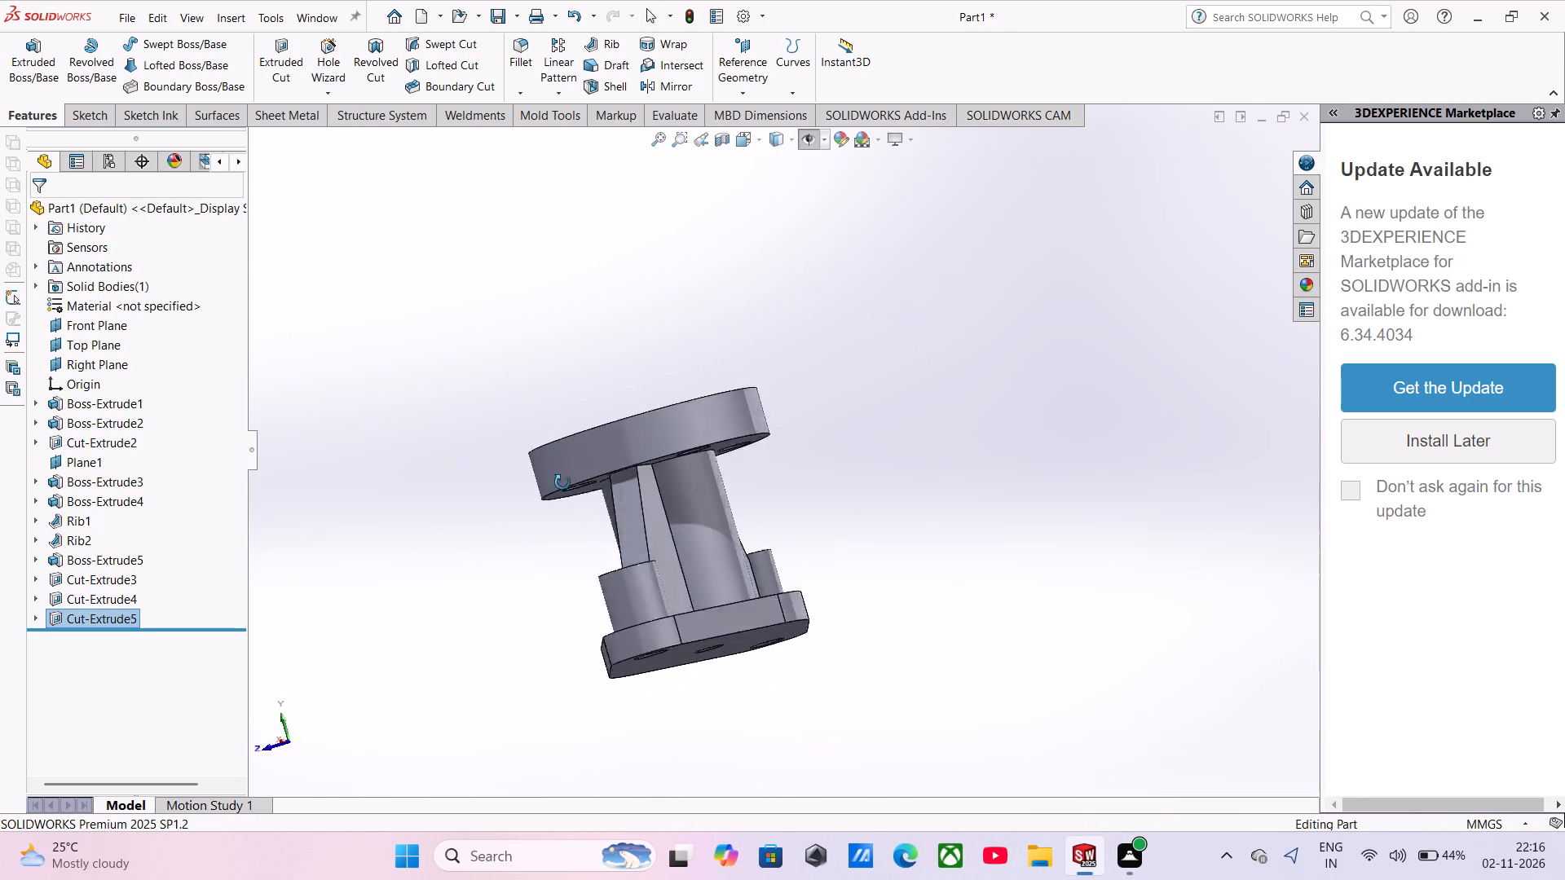
middle_click_drag(562, 482, 501, 612)
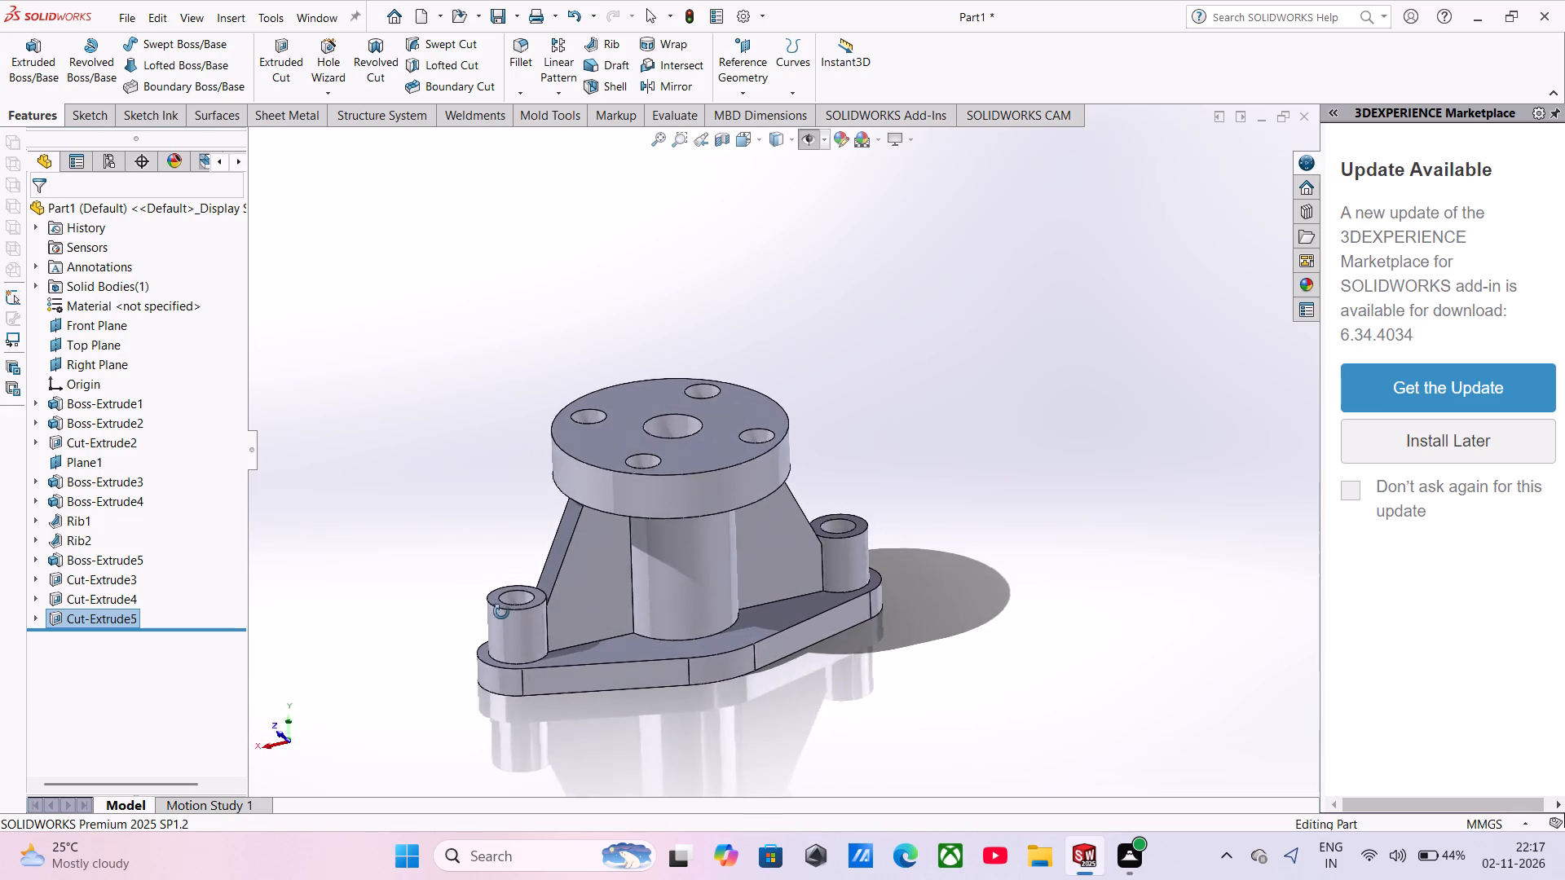
middle_click_drag(501, 612, 715, 596)
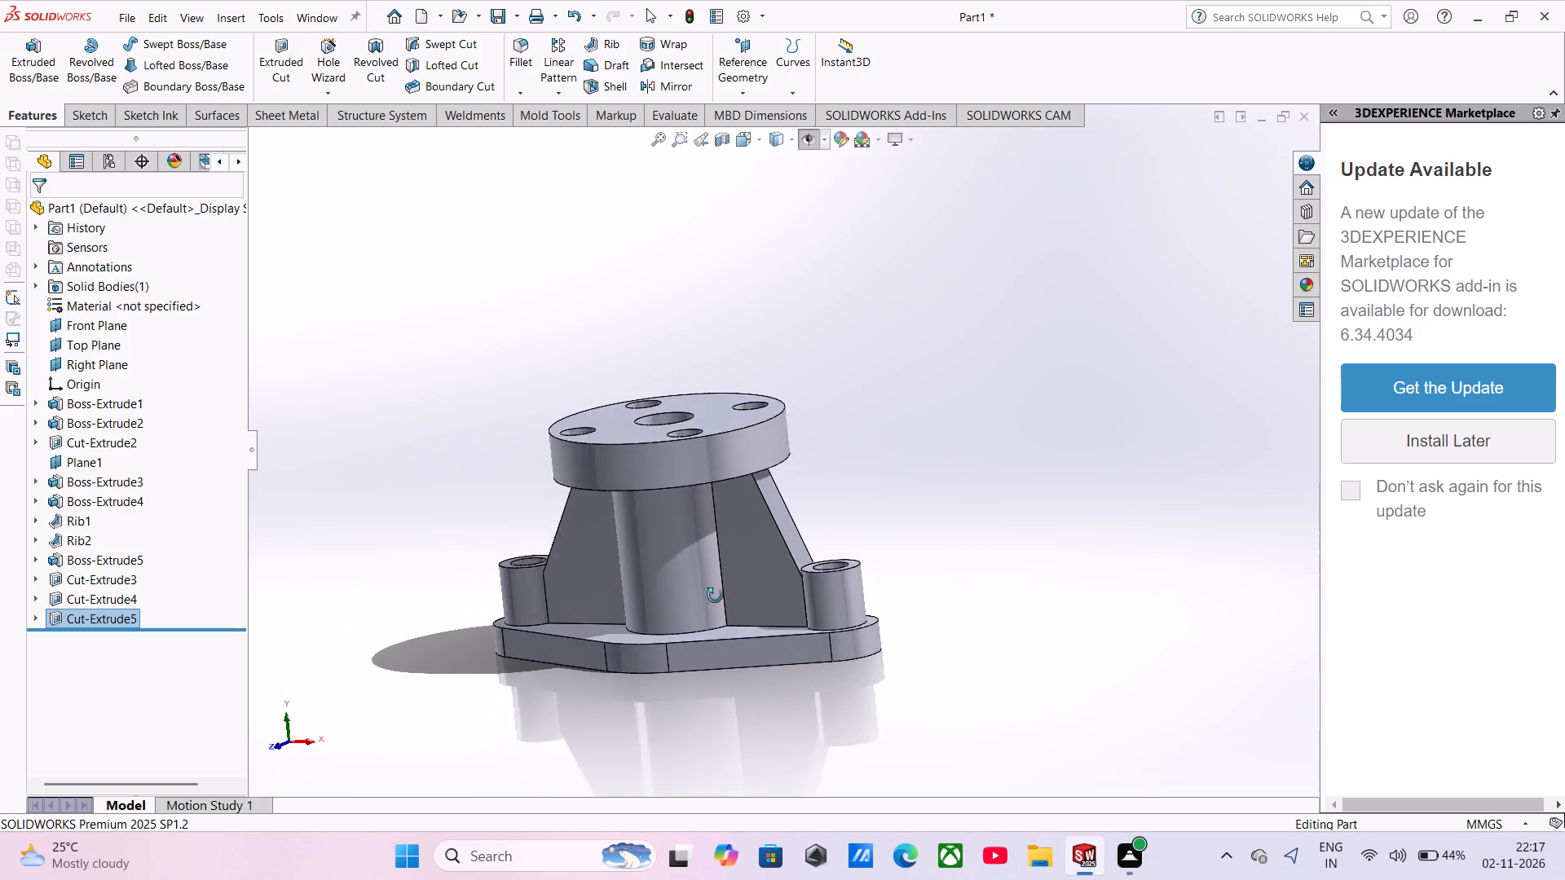
middle_click_drag(715, 596, 748, 671)
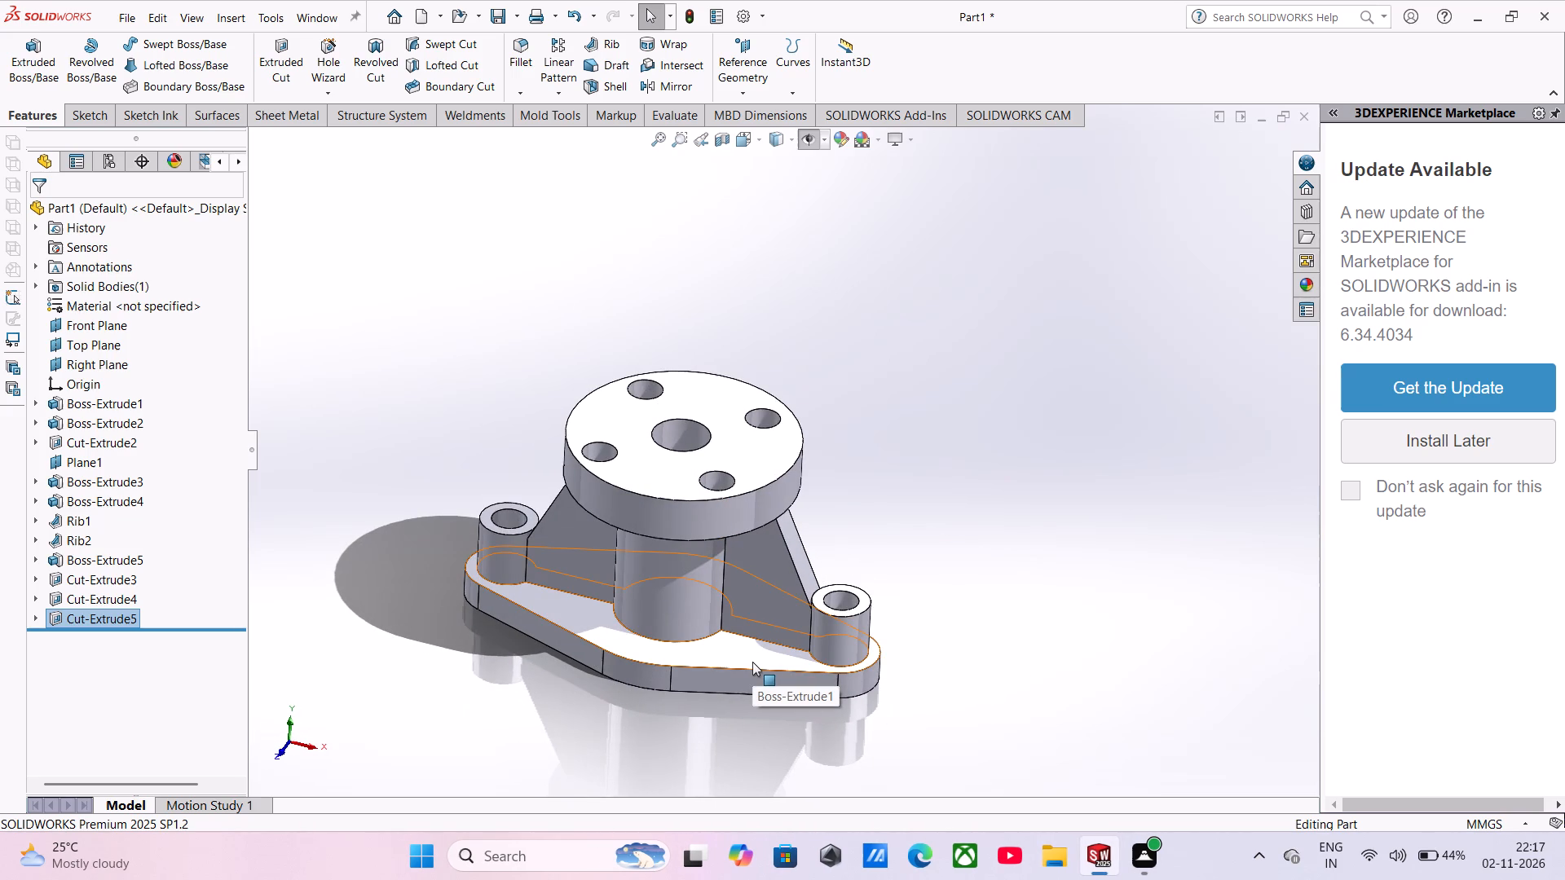
scroll(454, 457, "down", 1)
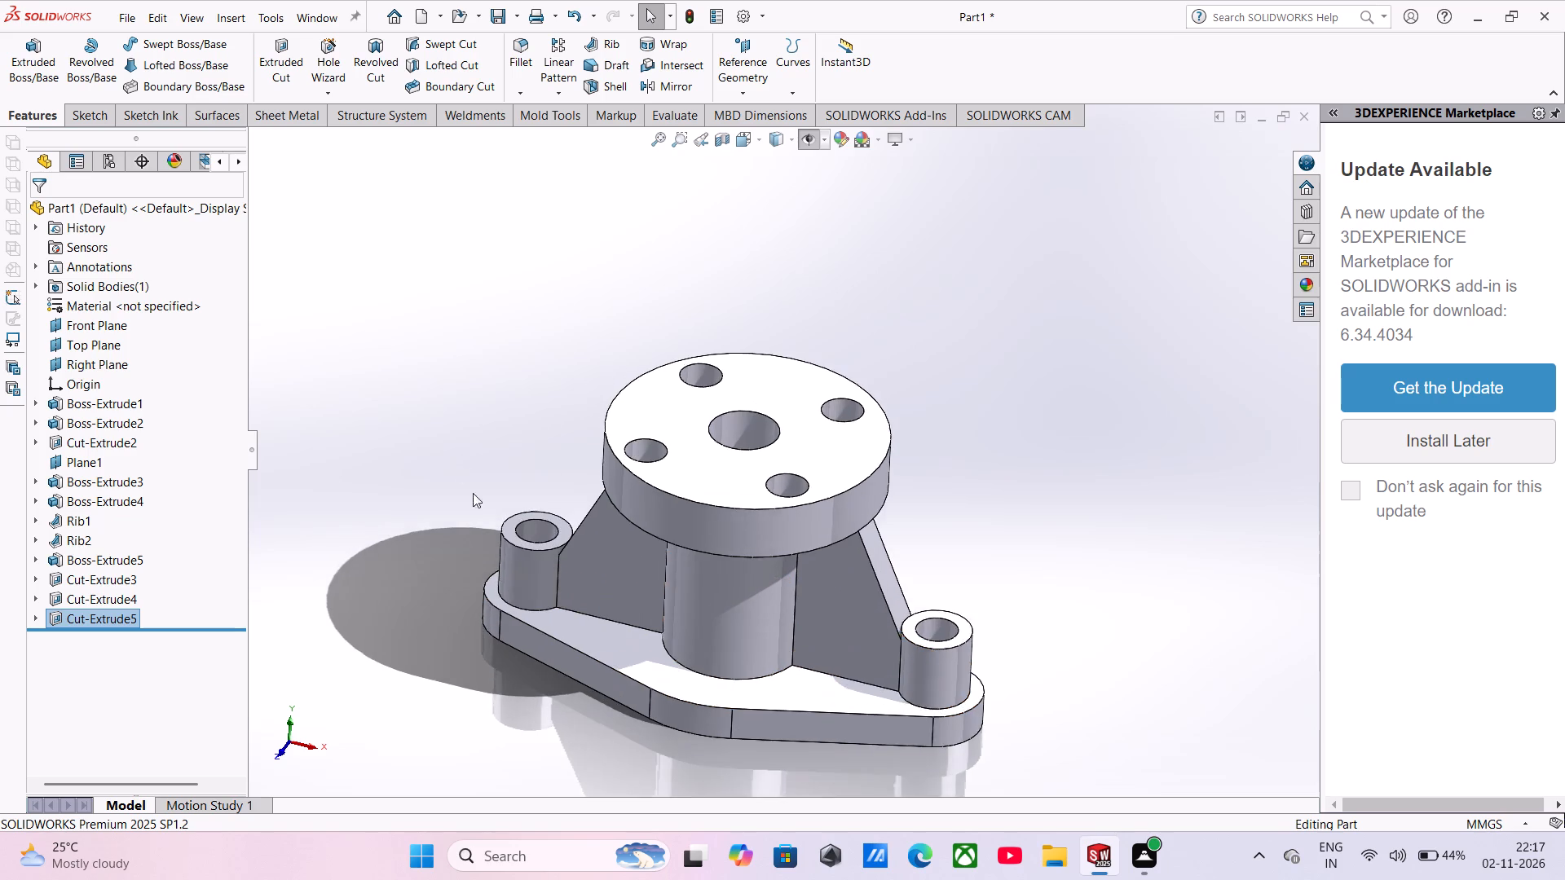
scroll(568, 527, "up", 3)
scroll(739, 548, "down", 2)
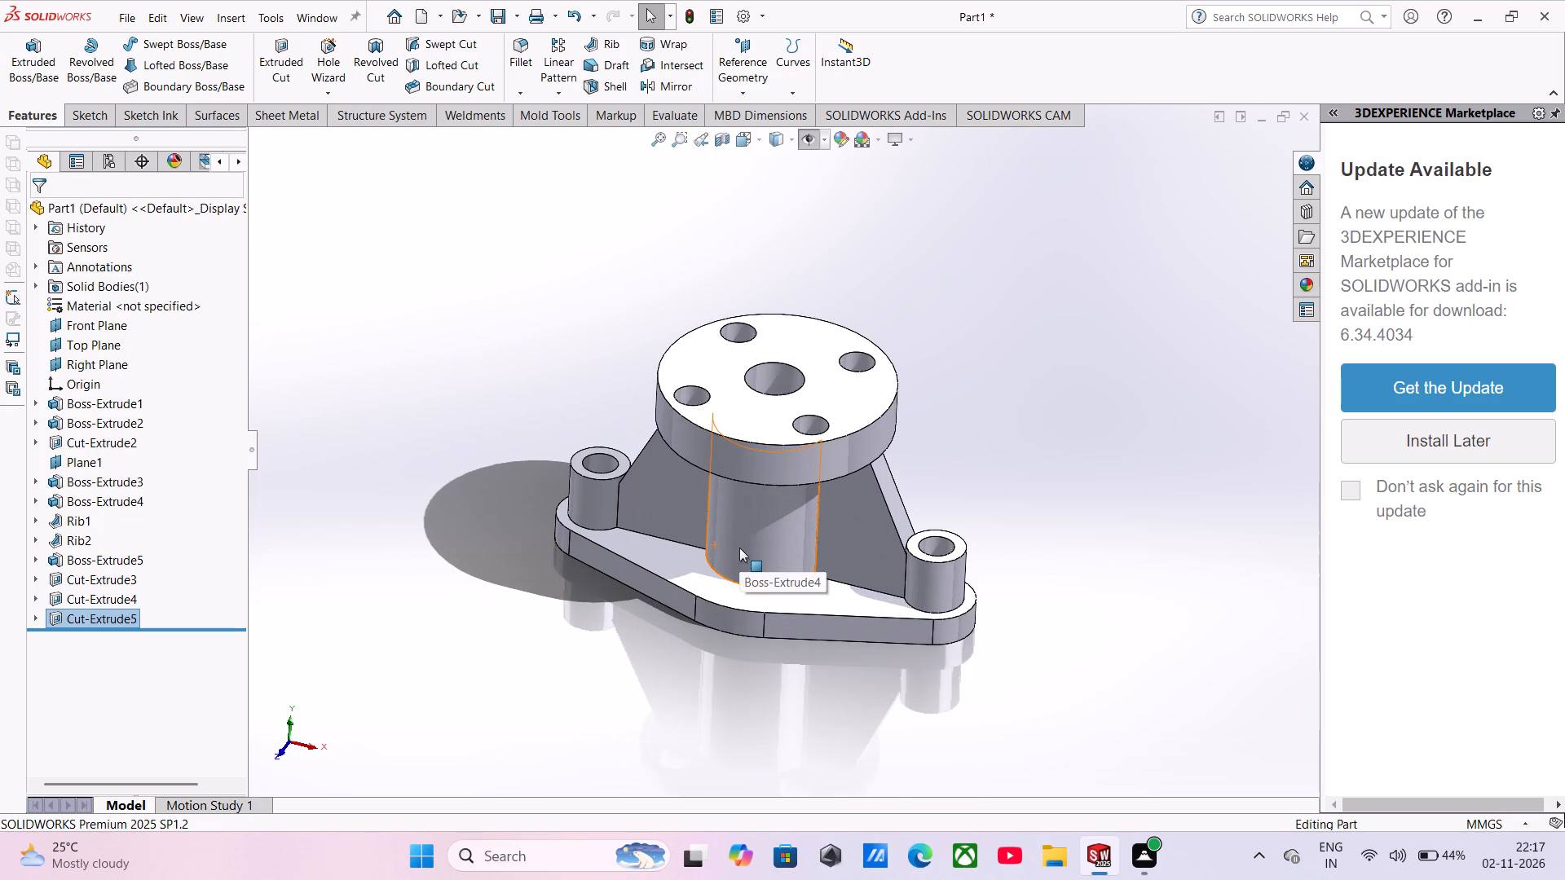
scroll(800, 586, "down", 3)
middle_click_drag(831, 591, 837, 588)
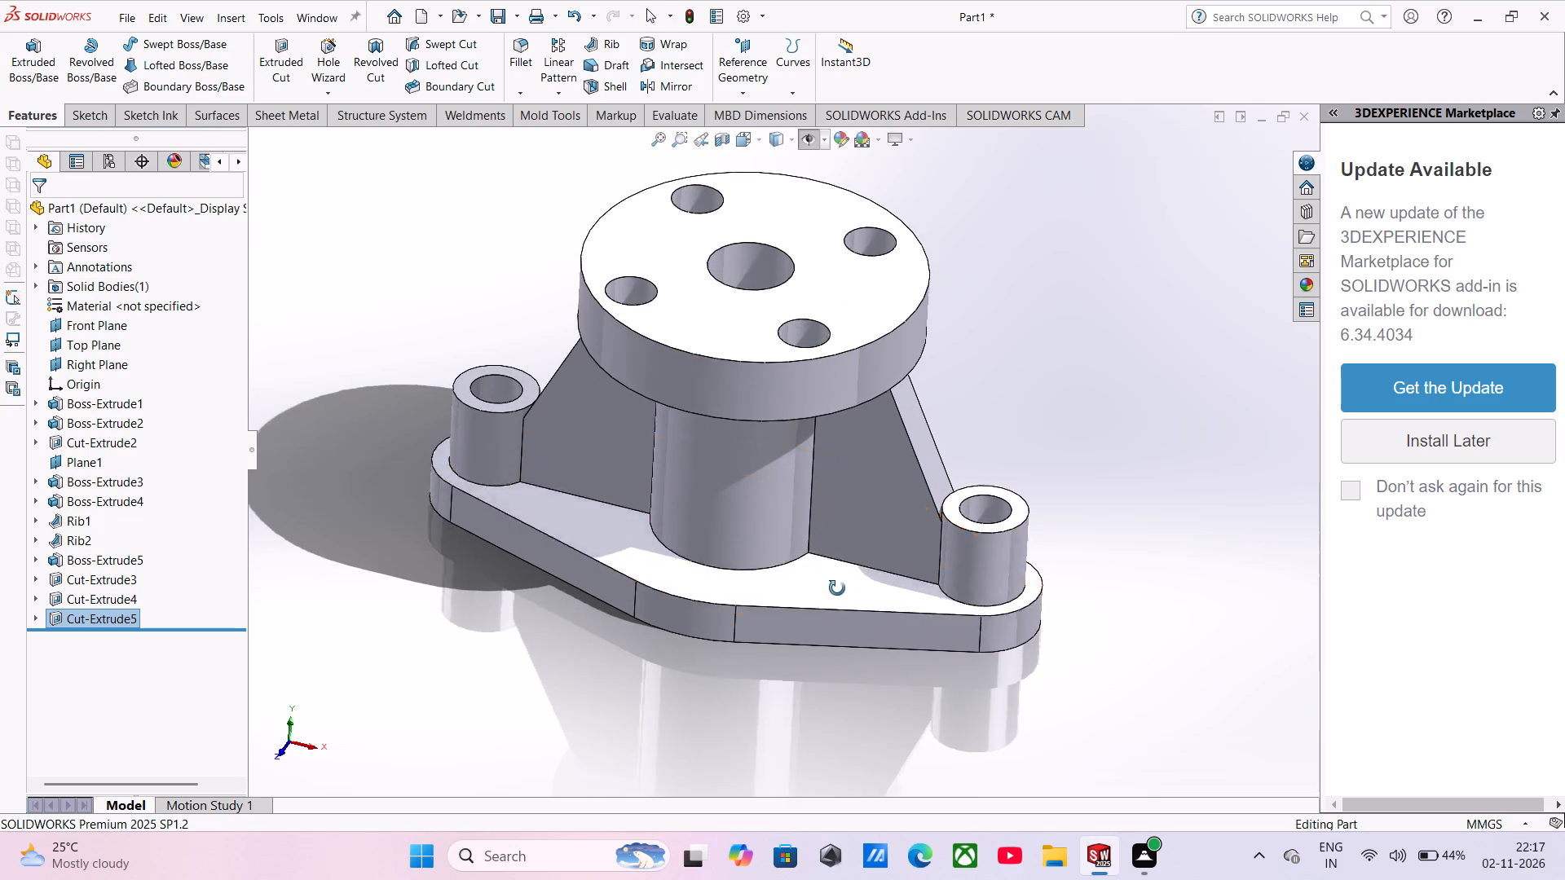
middle_click_drag(837, 588, 882, 482)
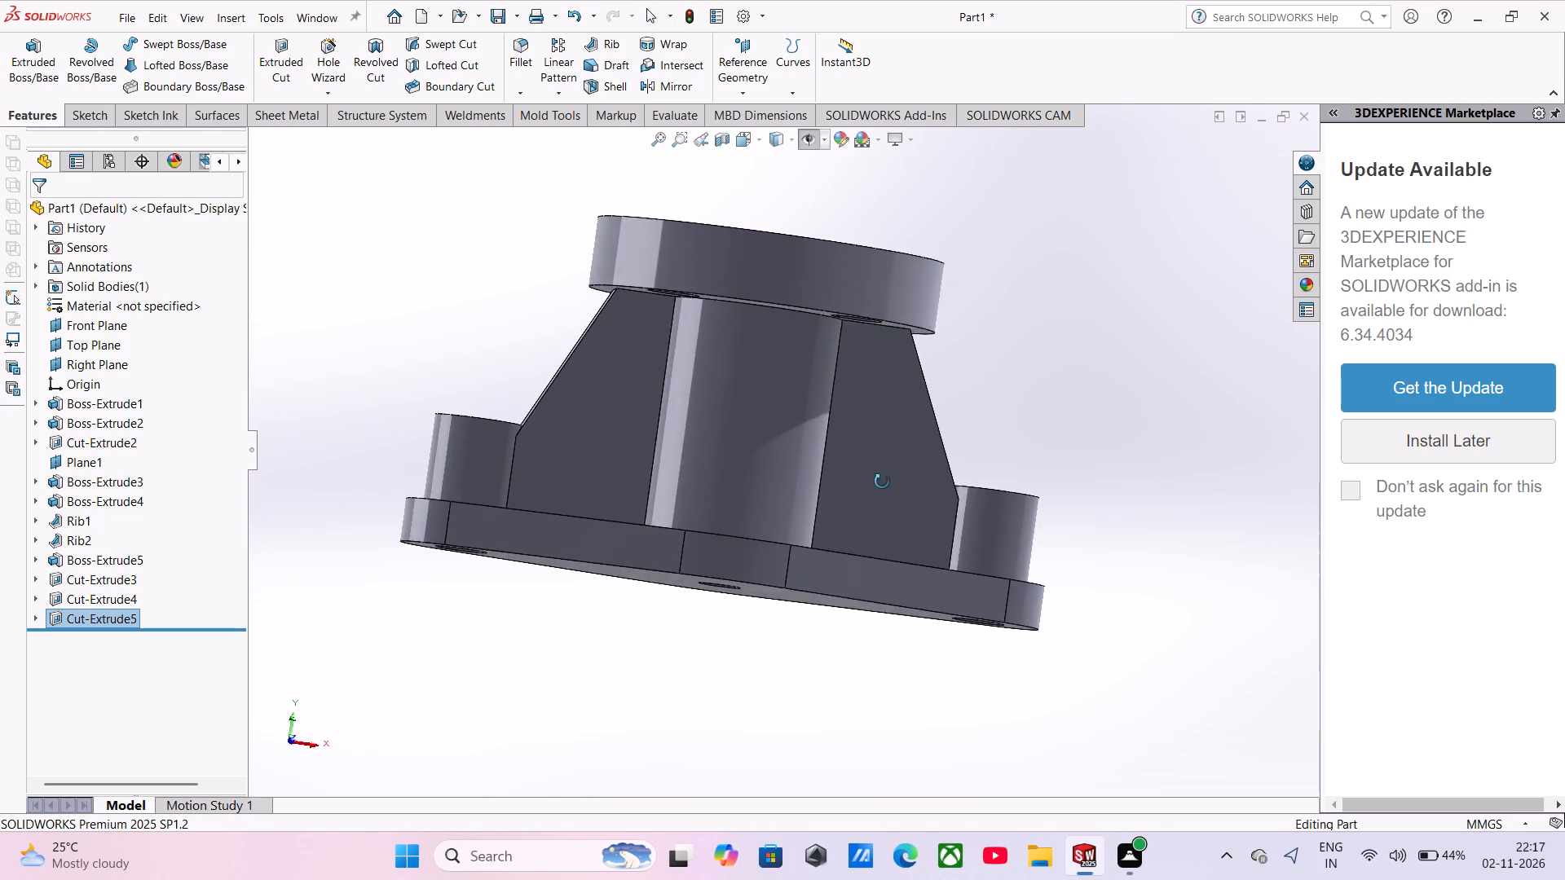
middle_click_drag(882, 482, 860, 482)
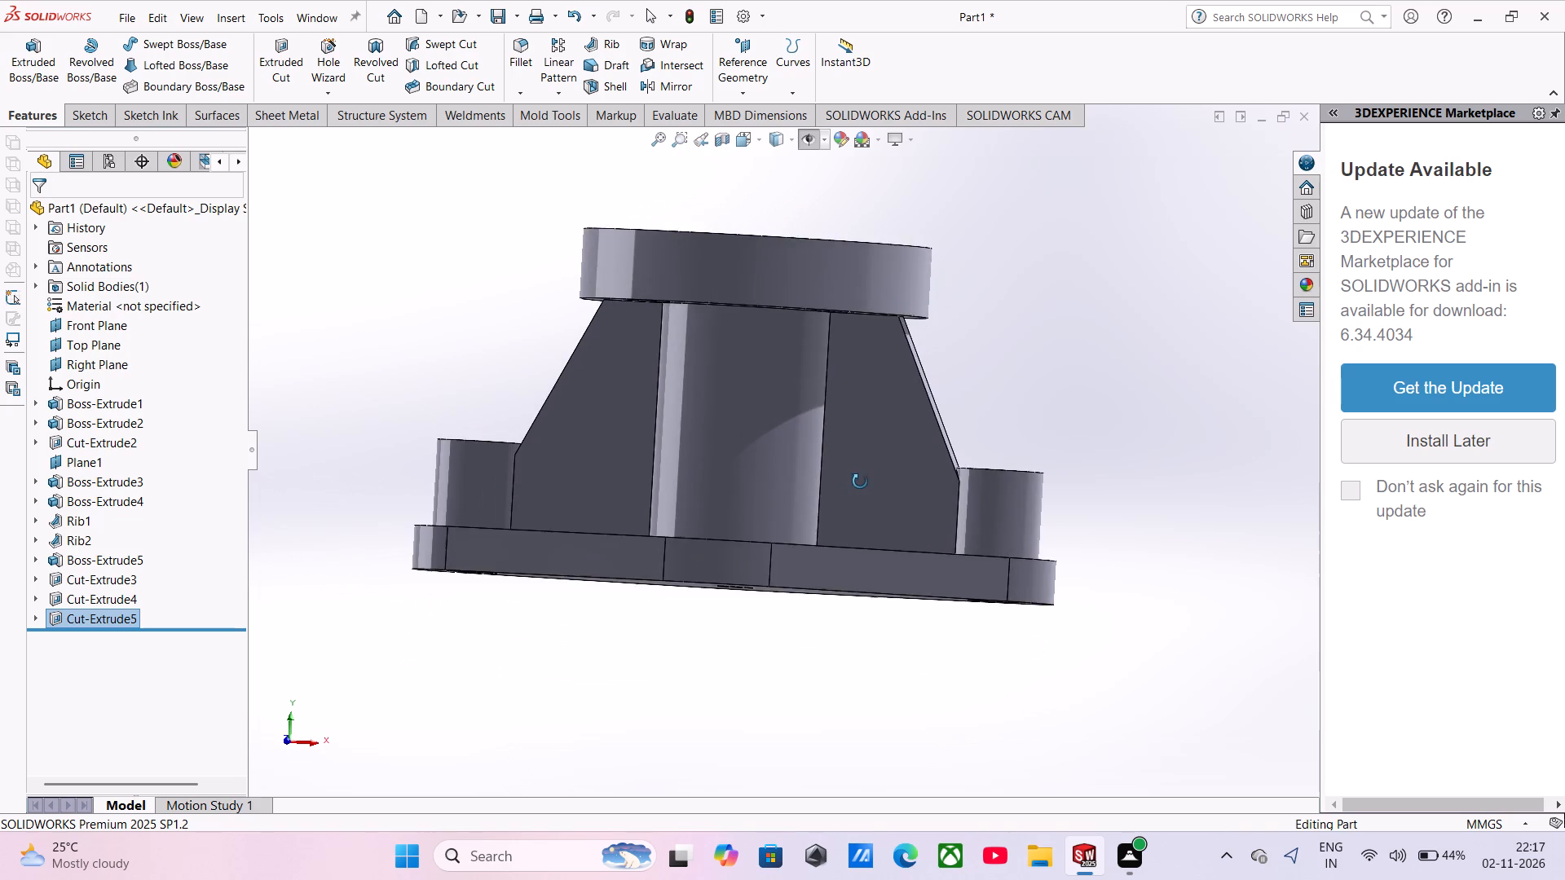
middle_click_drag(860, 482, 867, 487)
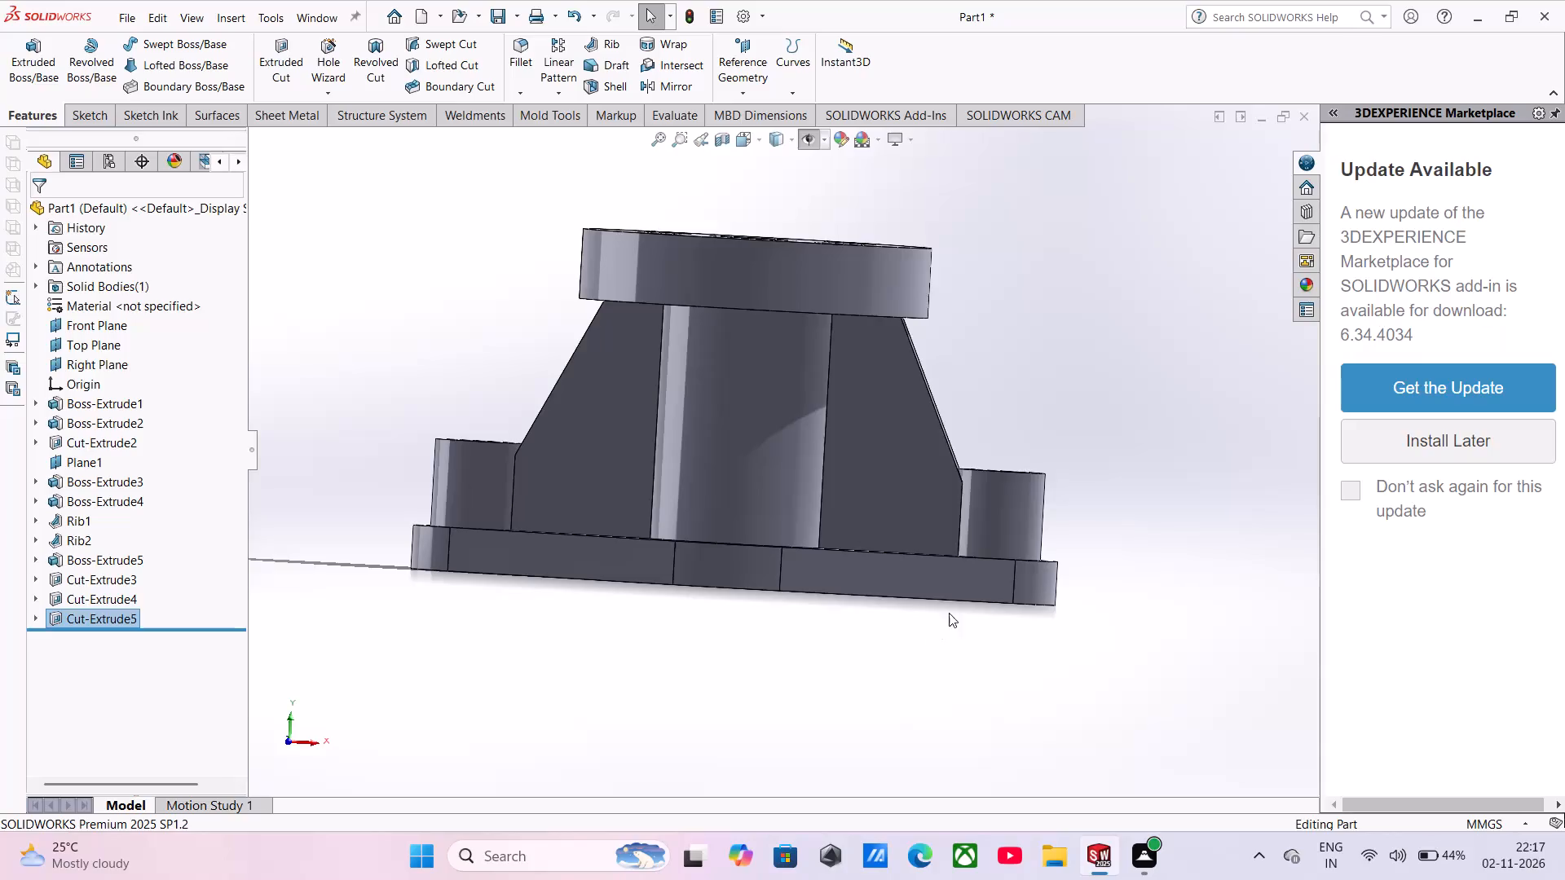
scroll(935, 550, "down", 3)
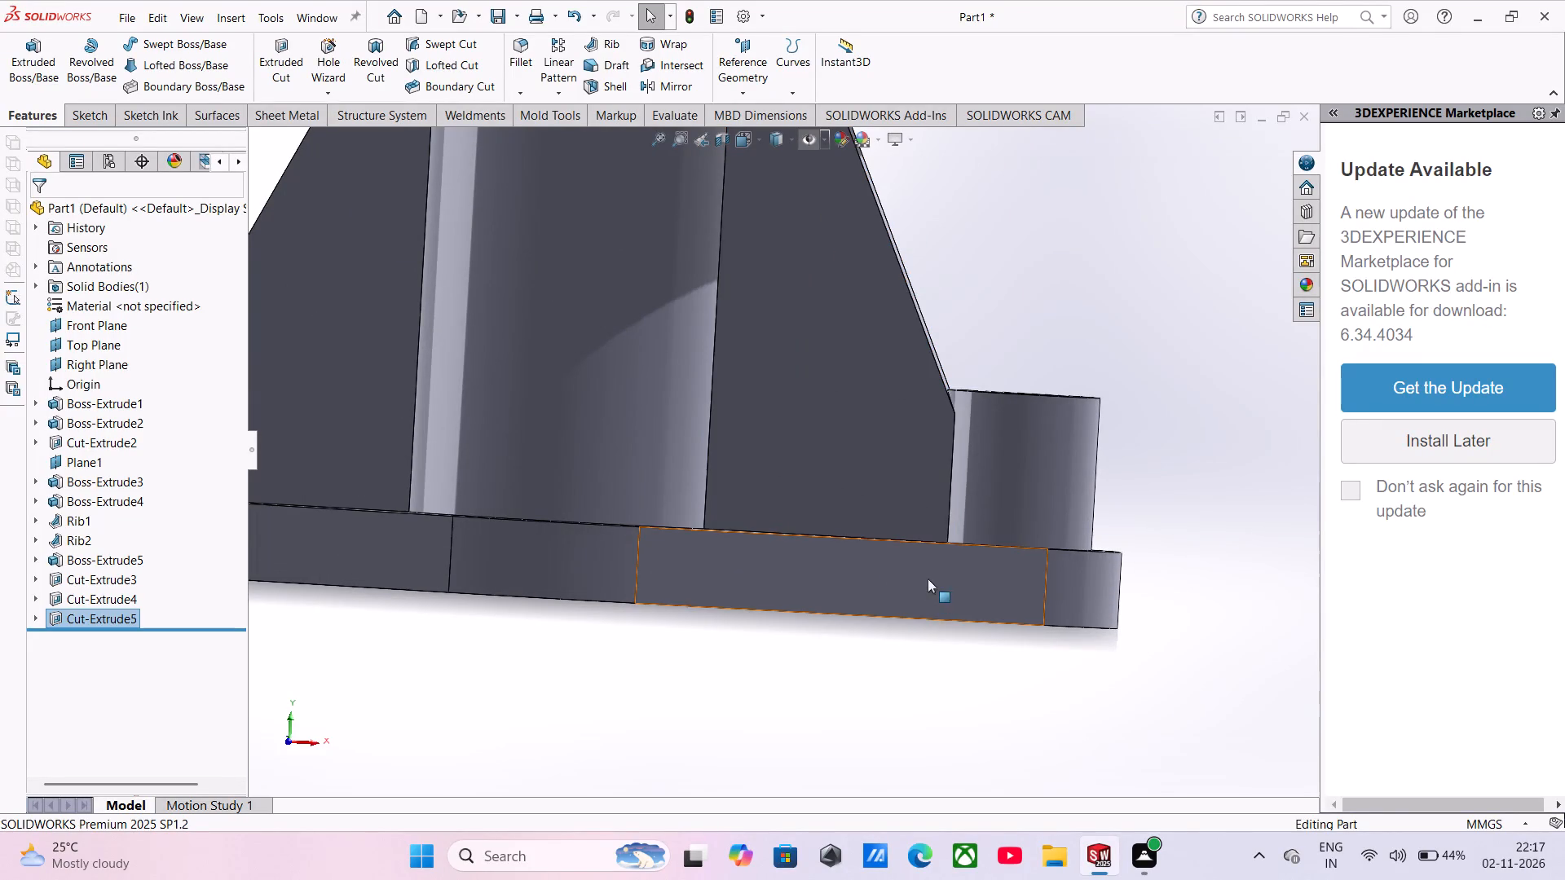
scroll(906, 407, "up", 1)
middle_click(906, 407)
scroll(912, 411, "down", 4)
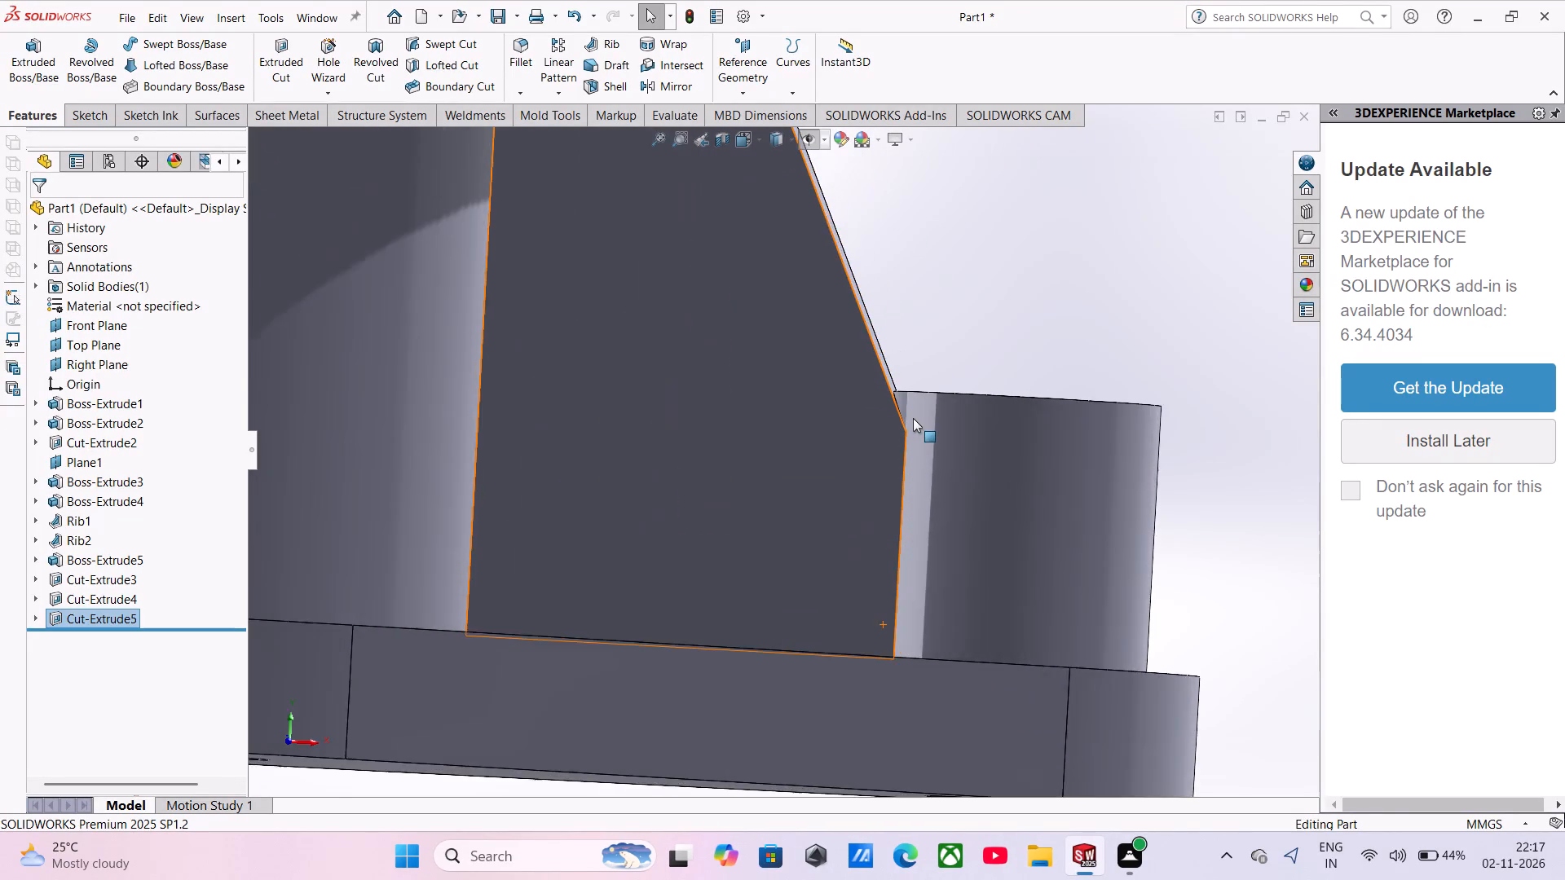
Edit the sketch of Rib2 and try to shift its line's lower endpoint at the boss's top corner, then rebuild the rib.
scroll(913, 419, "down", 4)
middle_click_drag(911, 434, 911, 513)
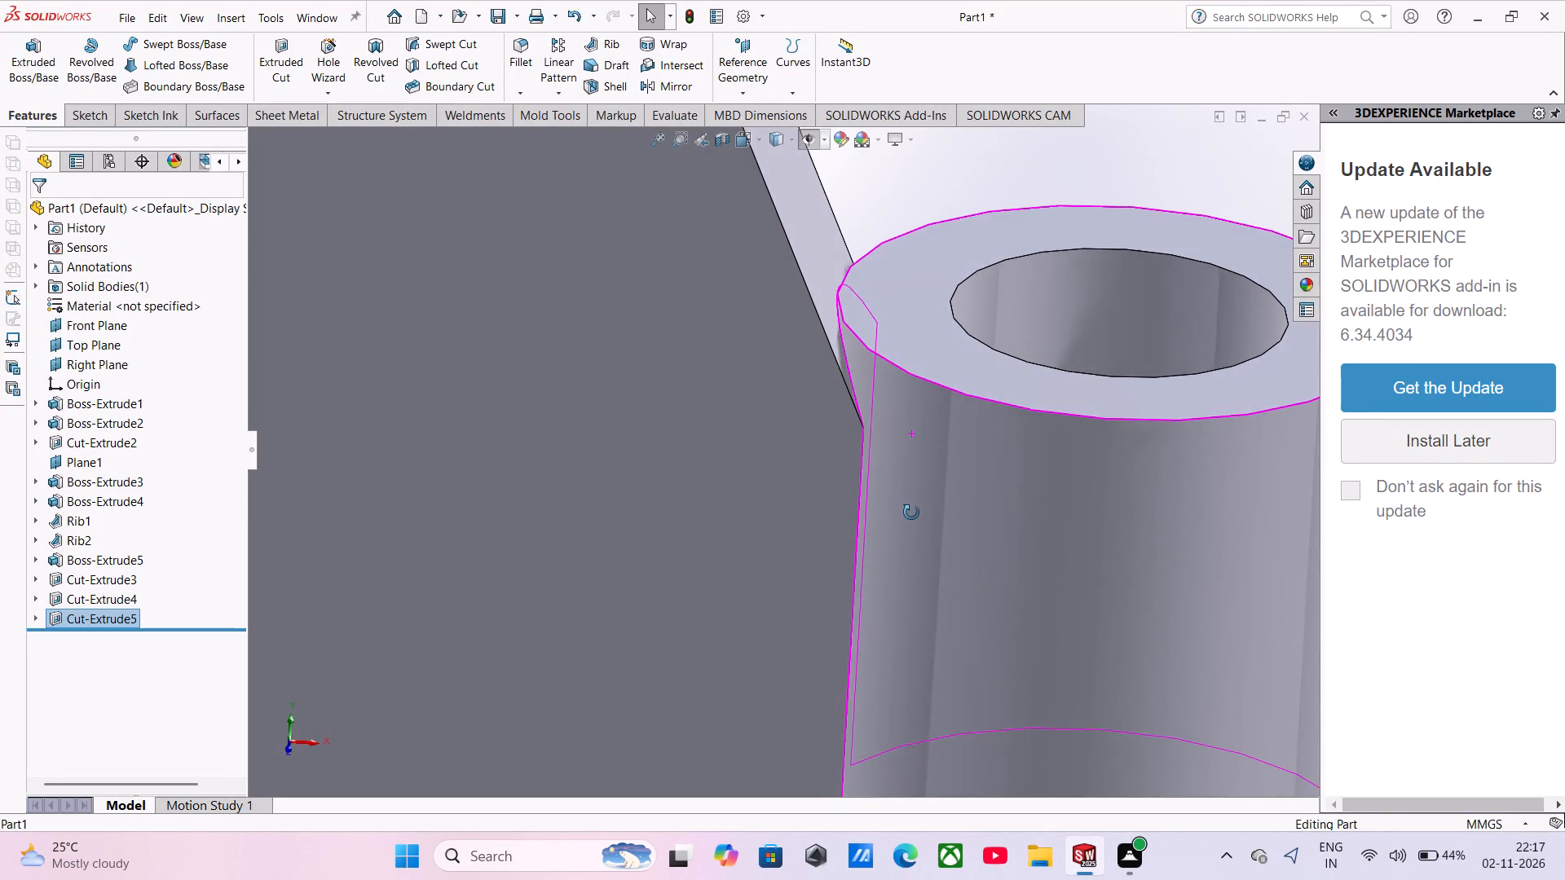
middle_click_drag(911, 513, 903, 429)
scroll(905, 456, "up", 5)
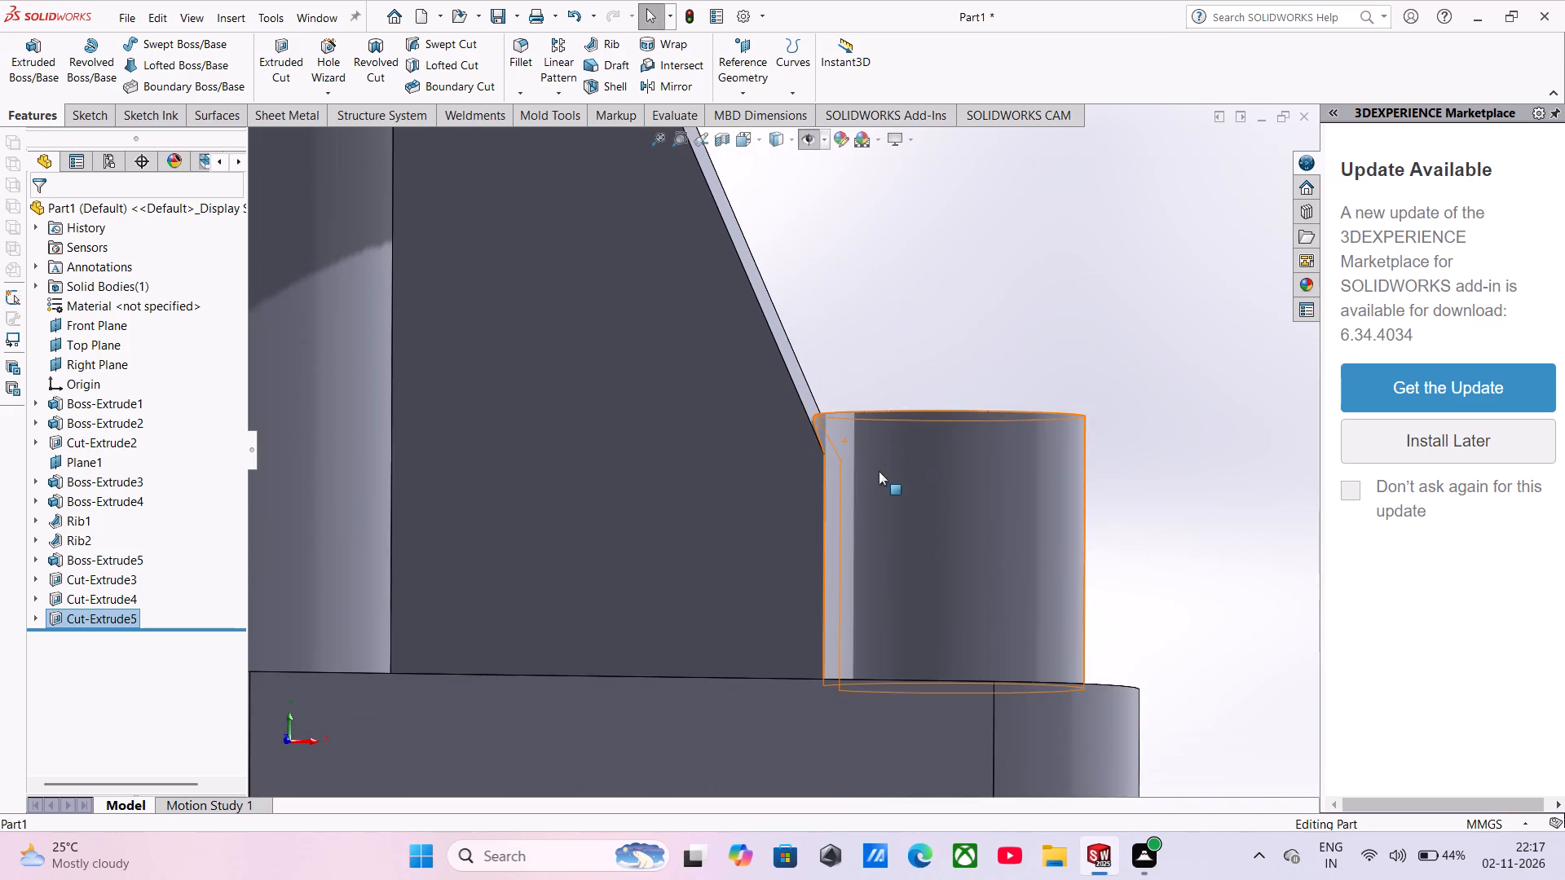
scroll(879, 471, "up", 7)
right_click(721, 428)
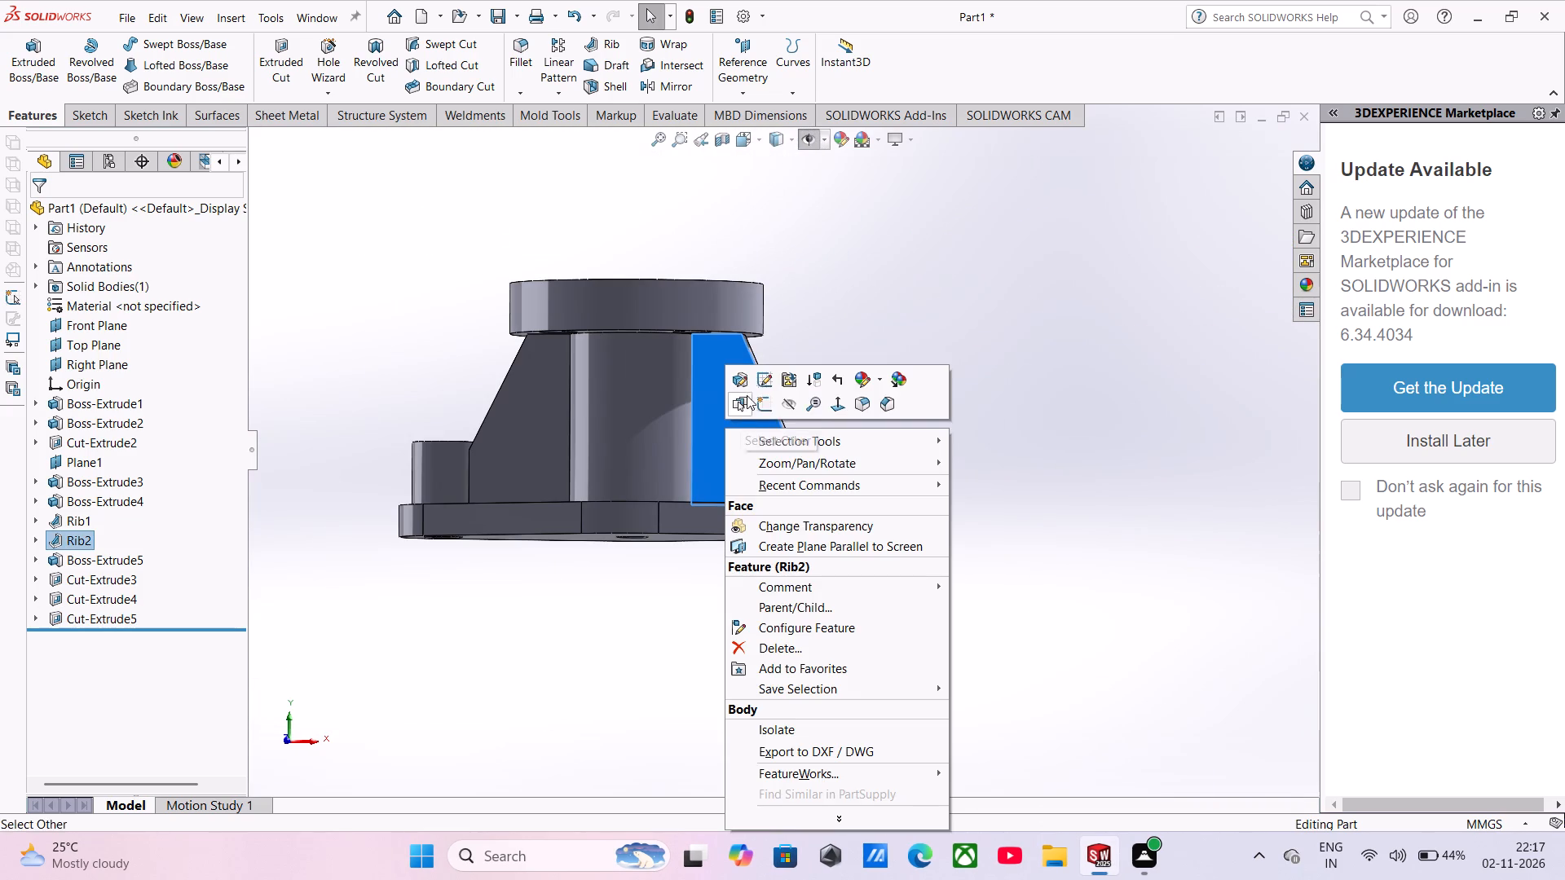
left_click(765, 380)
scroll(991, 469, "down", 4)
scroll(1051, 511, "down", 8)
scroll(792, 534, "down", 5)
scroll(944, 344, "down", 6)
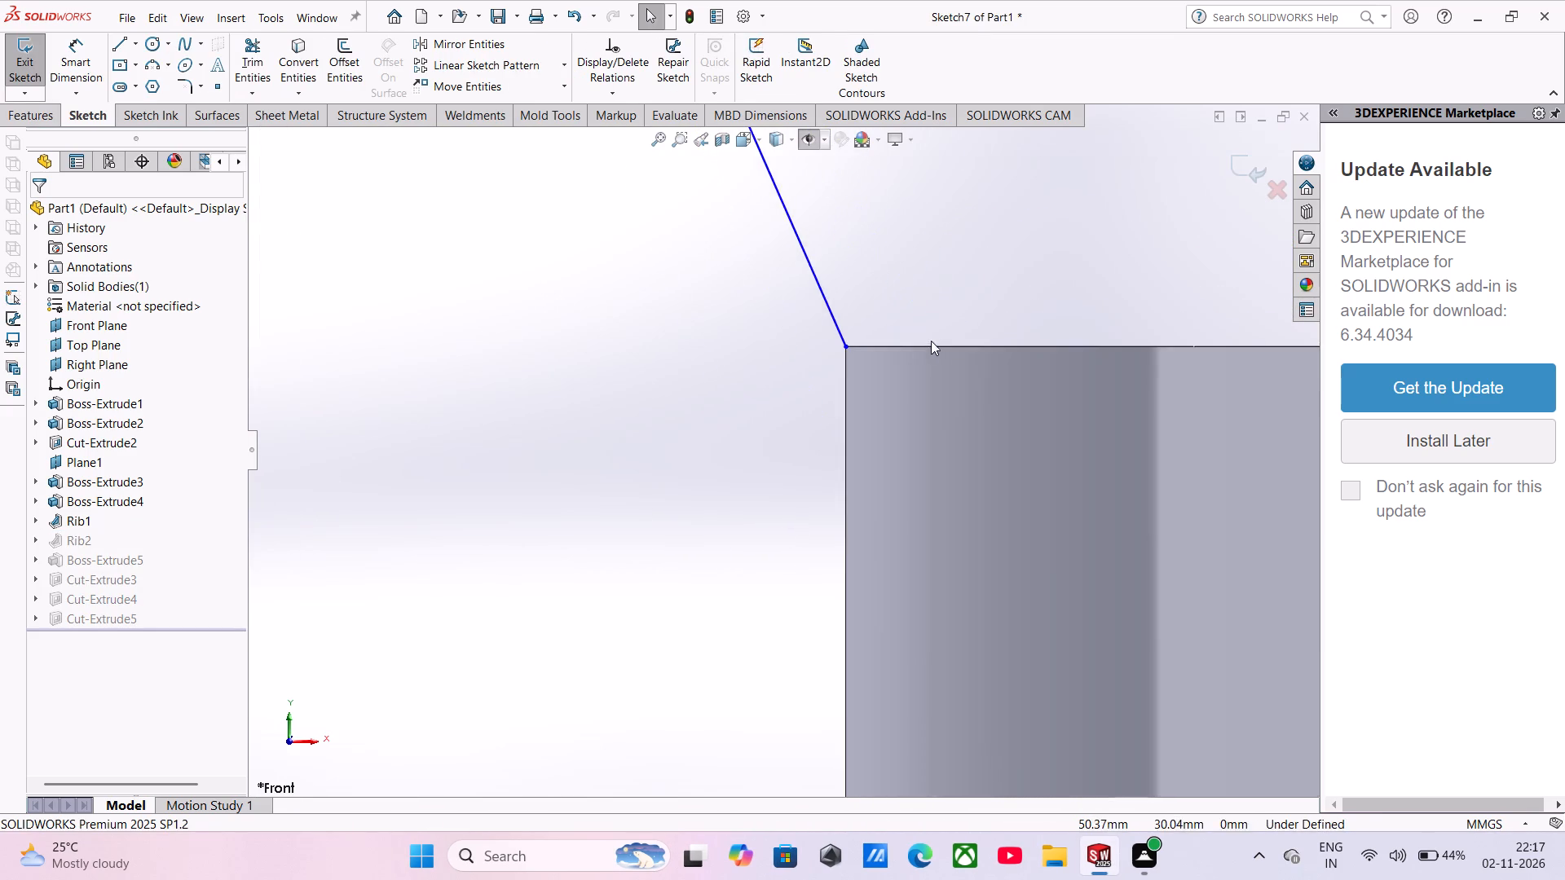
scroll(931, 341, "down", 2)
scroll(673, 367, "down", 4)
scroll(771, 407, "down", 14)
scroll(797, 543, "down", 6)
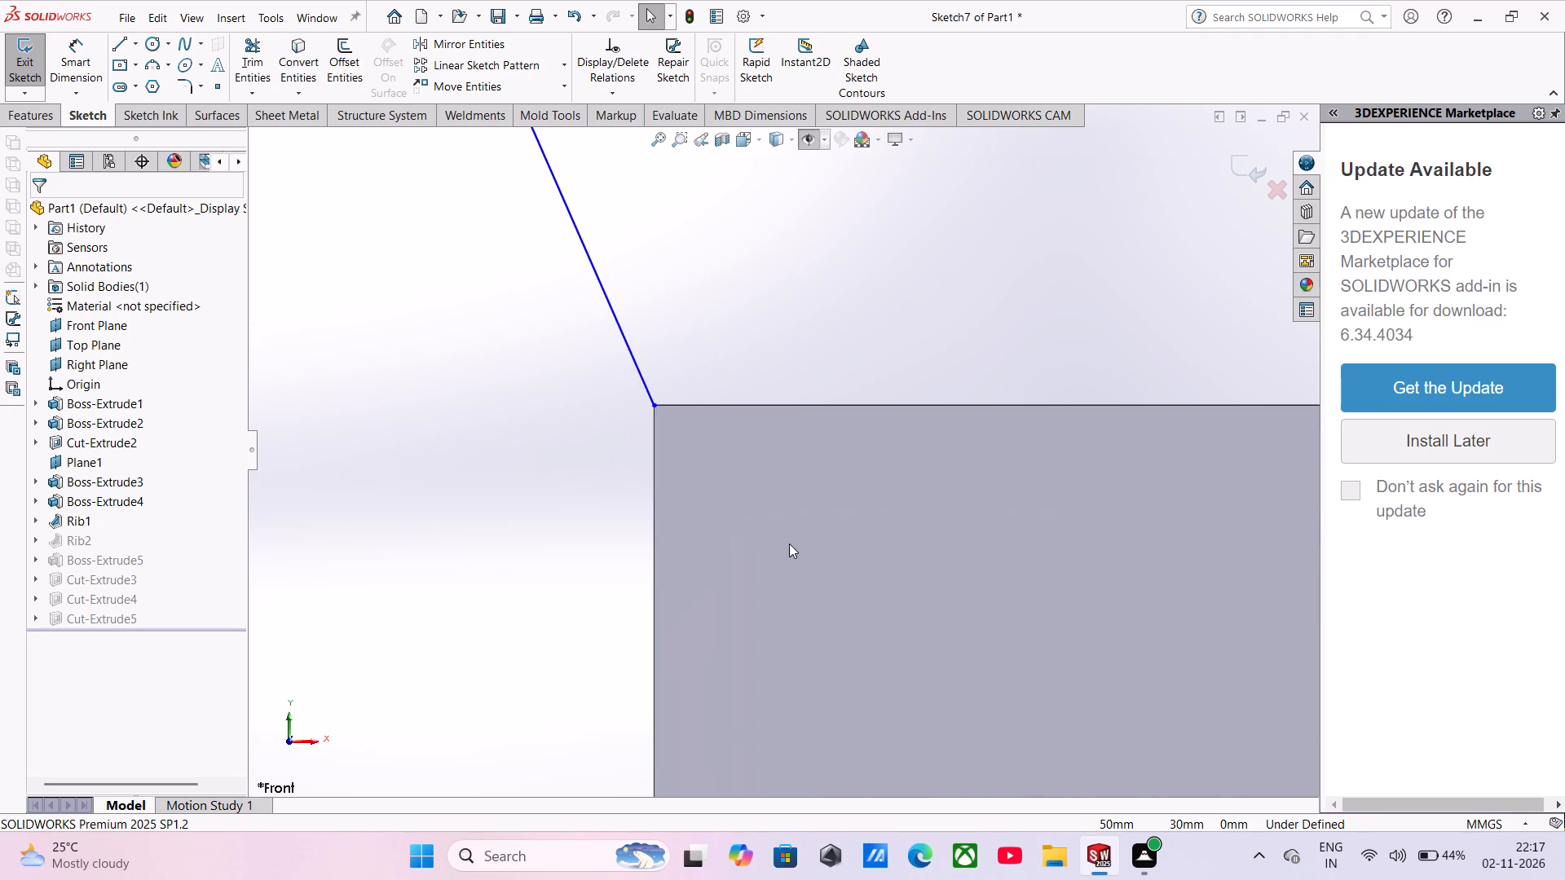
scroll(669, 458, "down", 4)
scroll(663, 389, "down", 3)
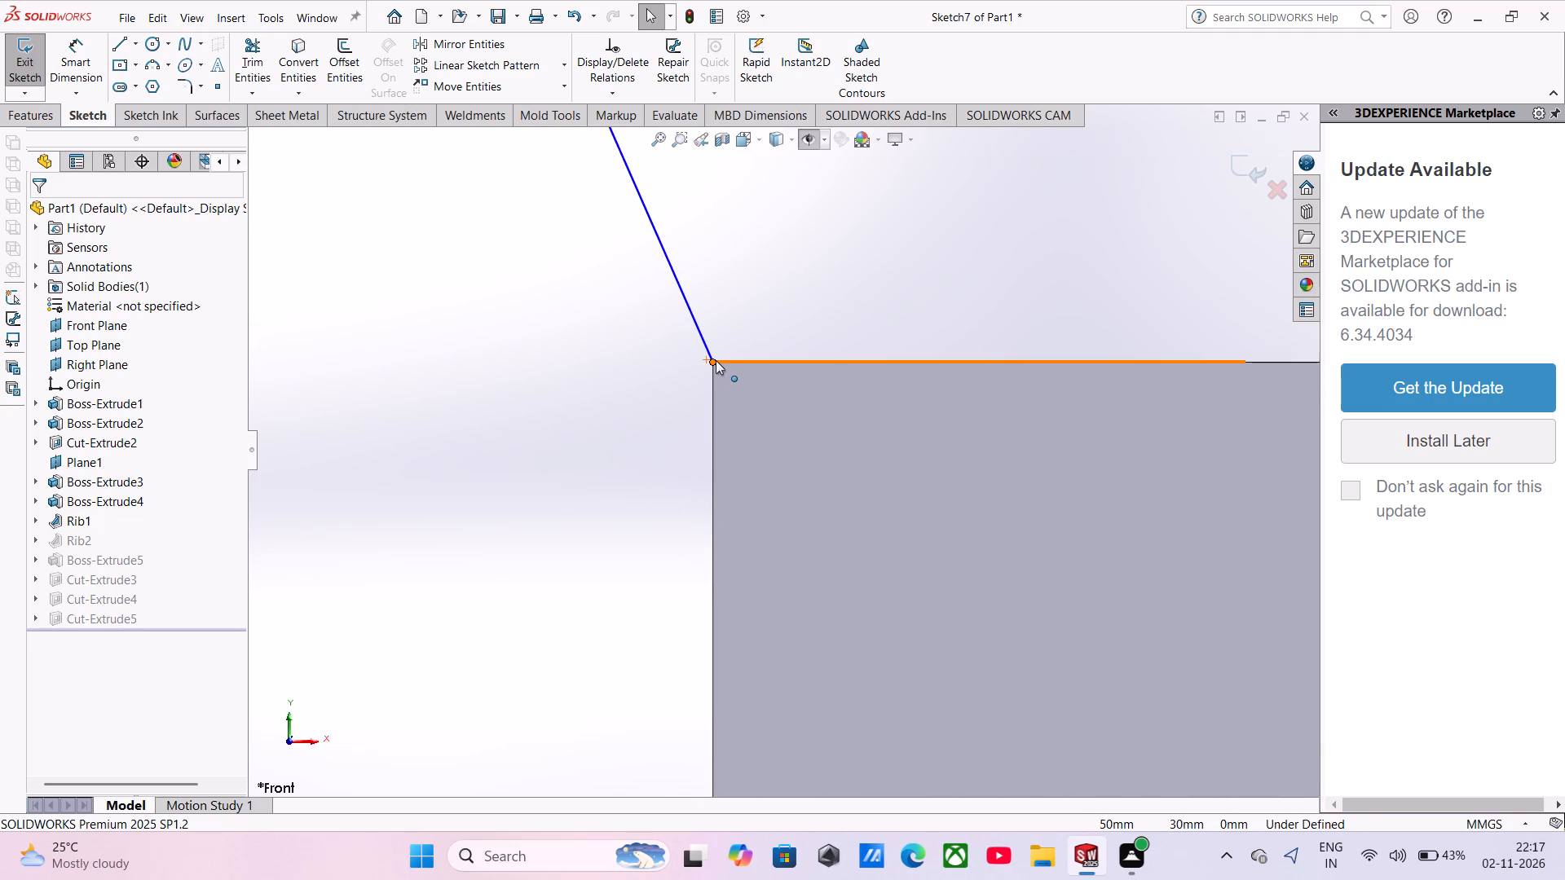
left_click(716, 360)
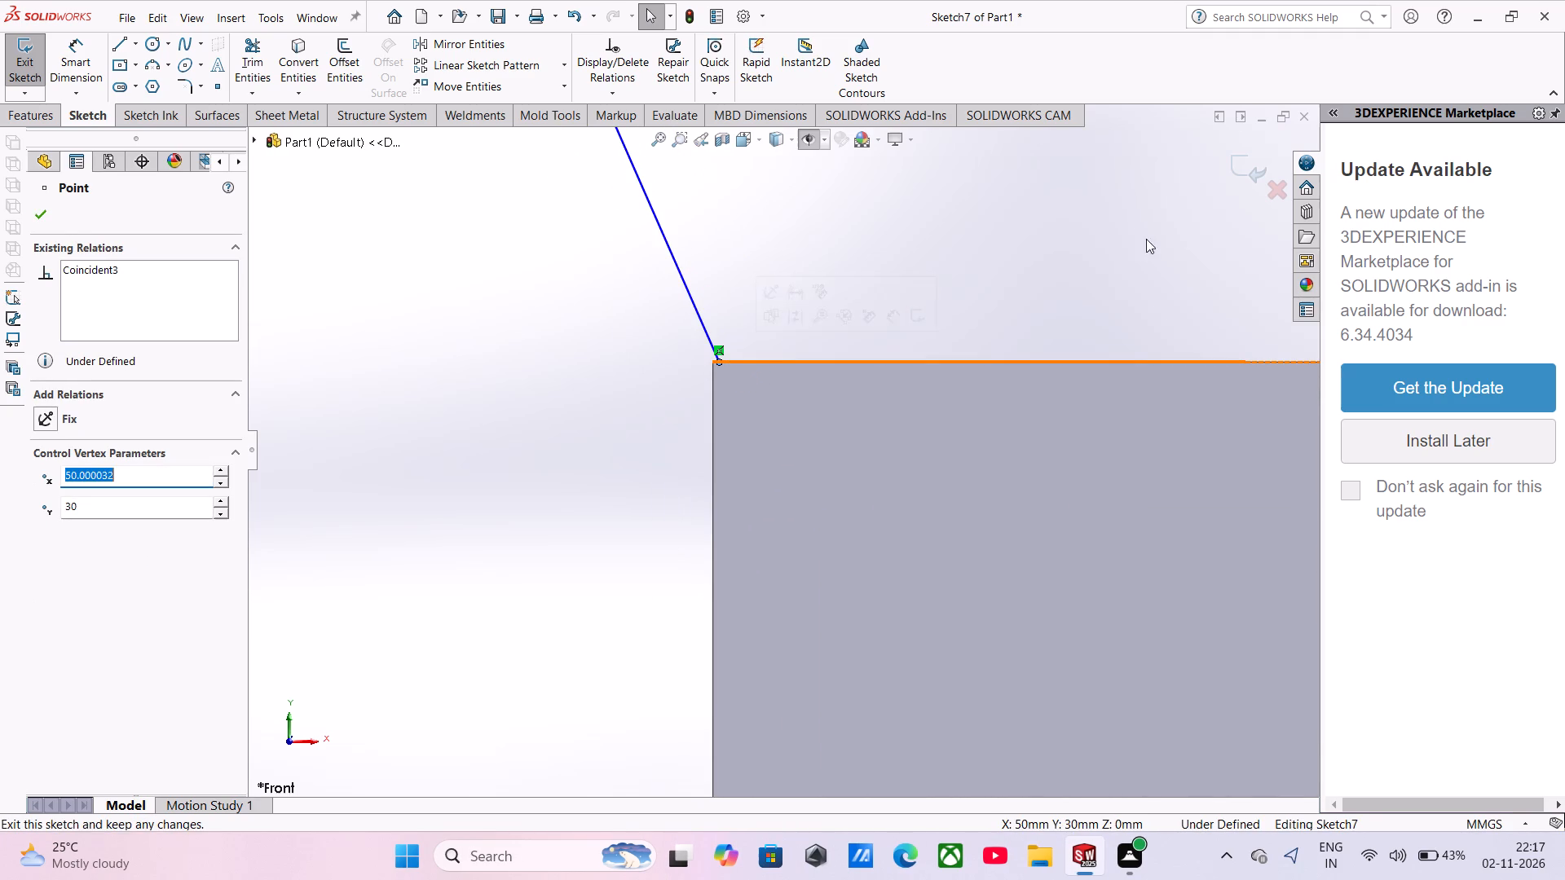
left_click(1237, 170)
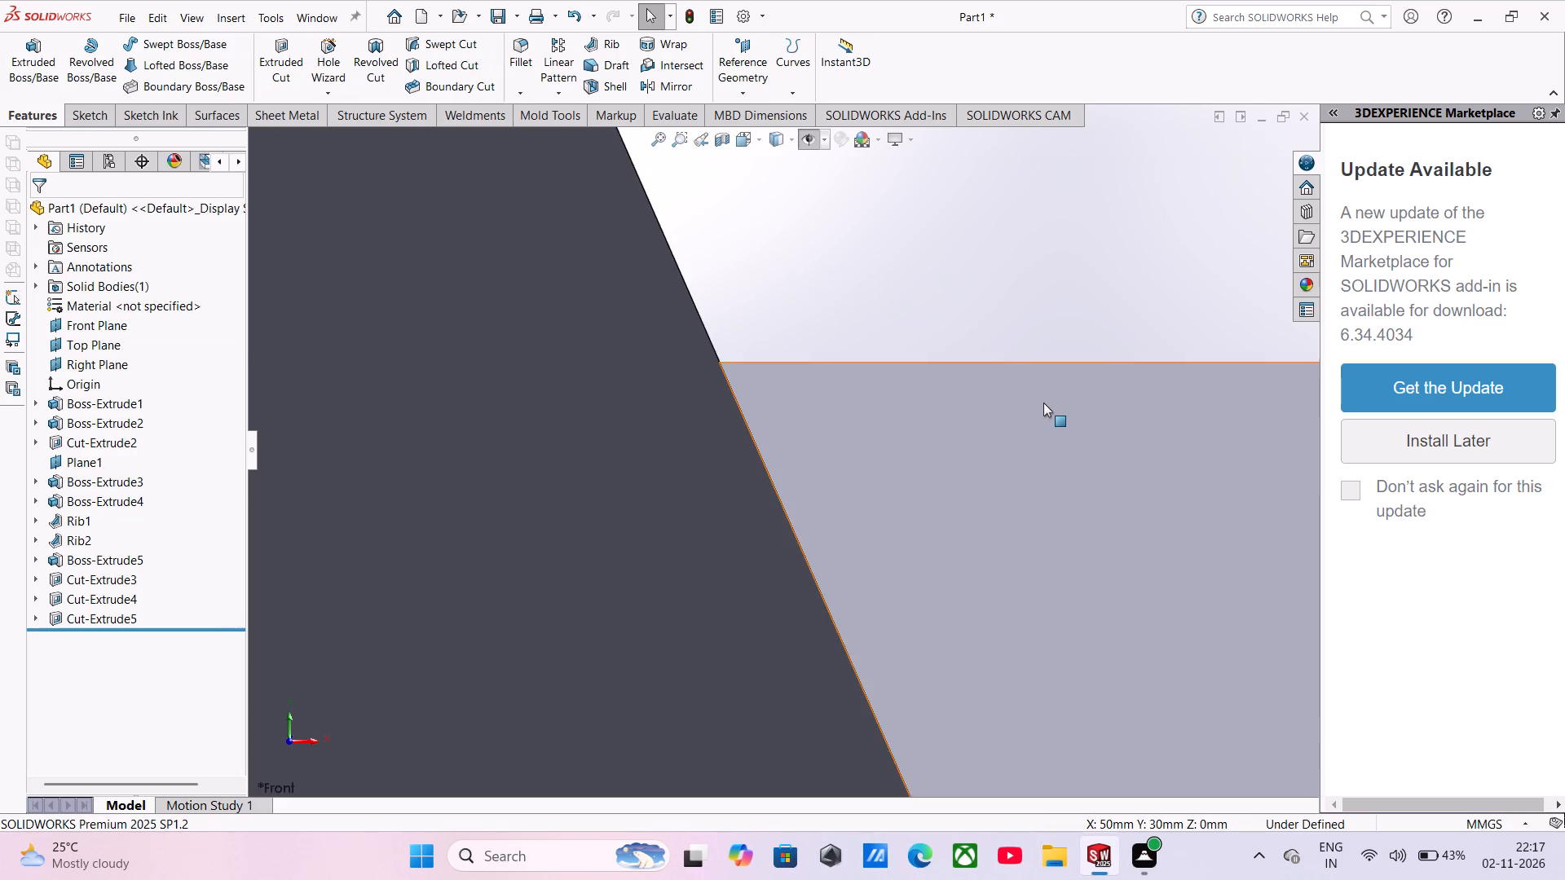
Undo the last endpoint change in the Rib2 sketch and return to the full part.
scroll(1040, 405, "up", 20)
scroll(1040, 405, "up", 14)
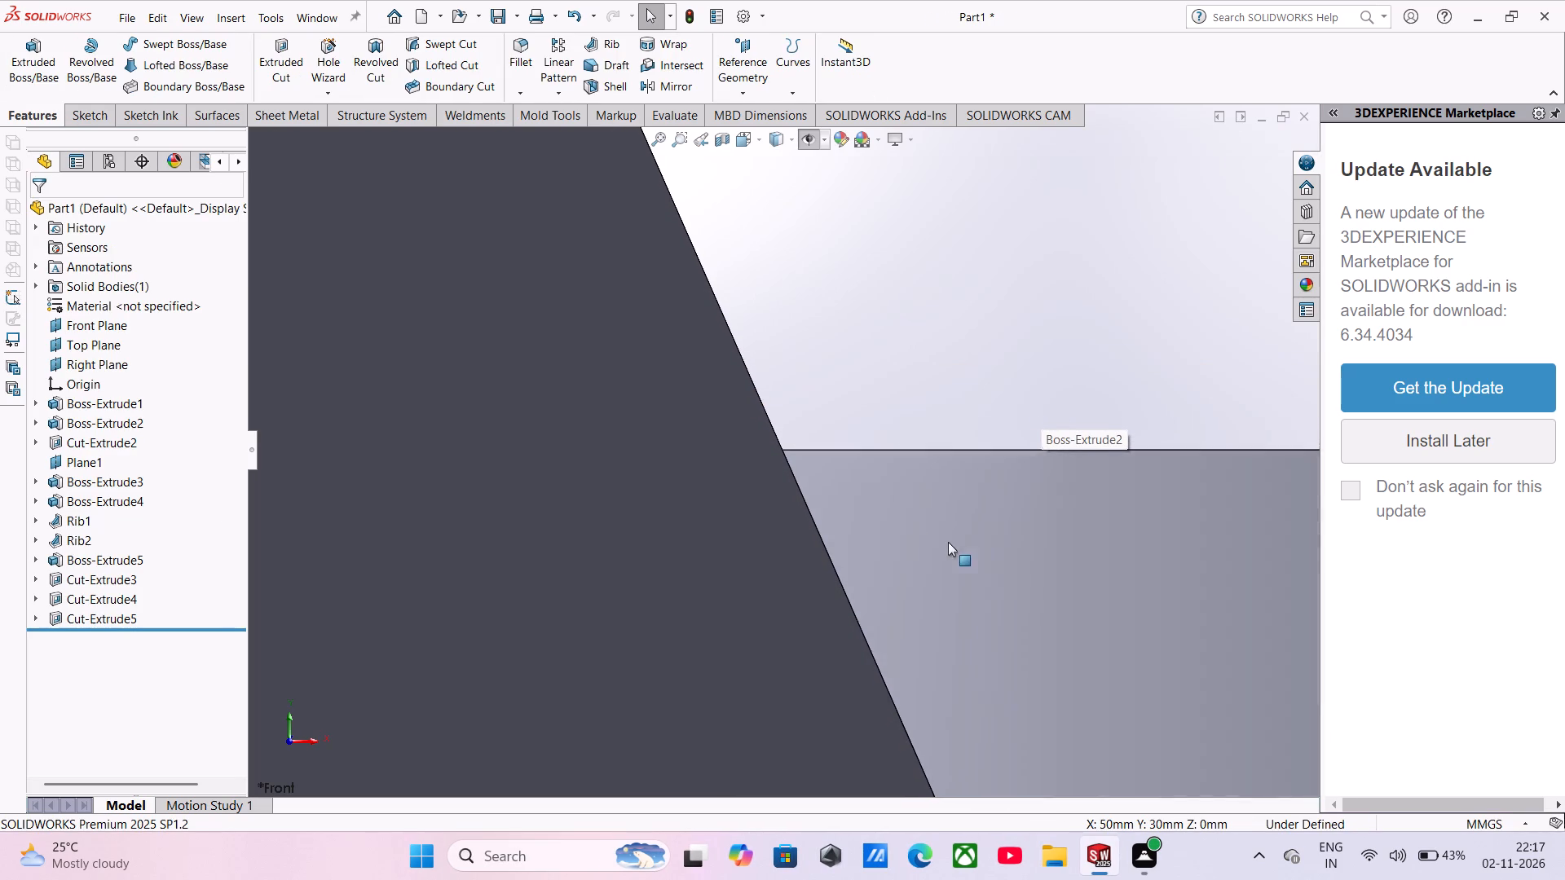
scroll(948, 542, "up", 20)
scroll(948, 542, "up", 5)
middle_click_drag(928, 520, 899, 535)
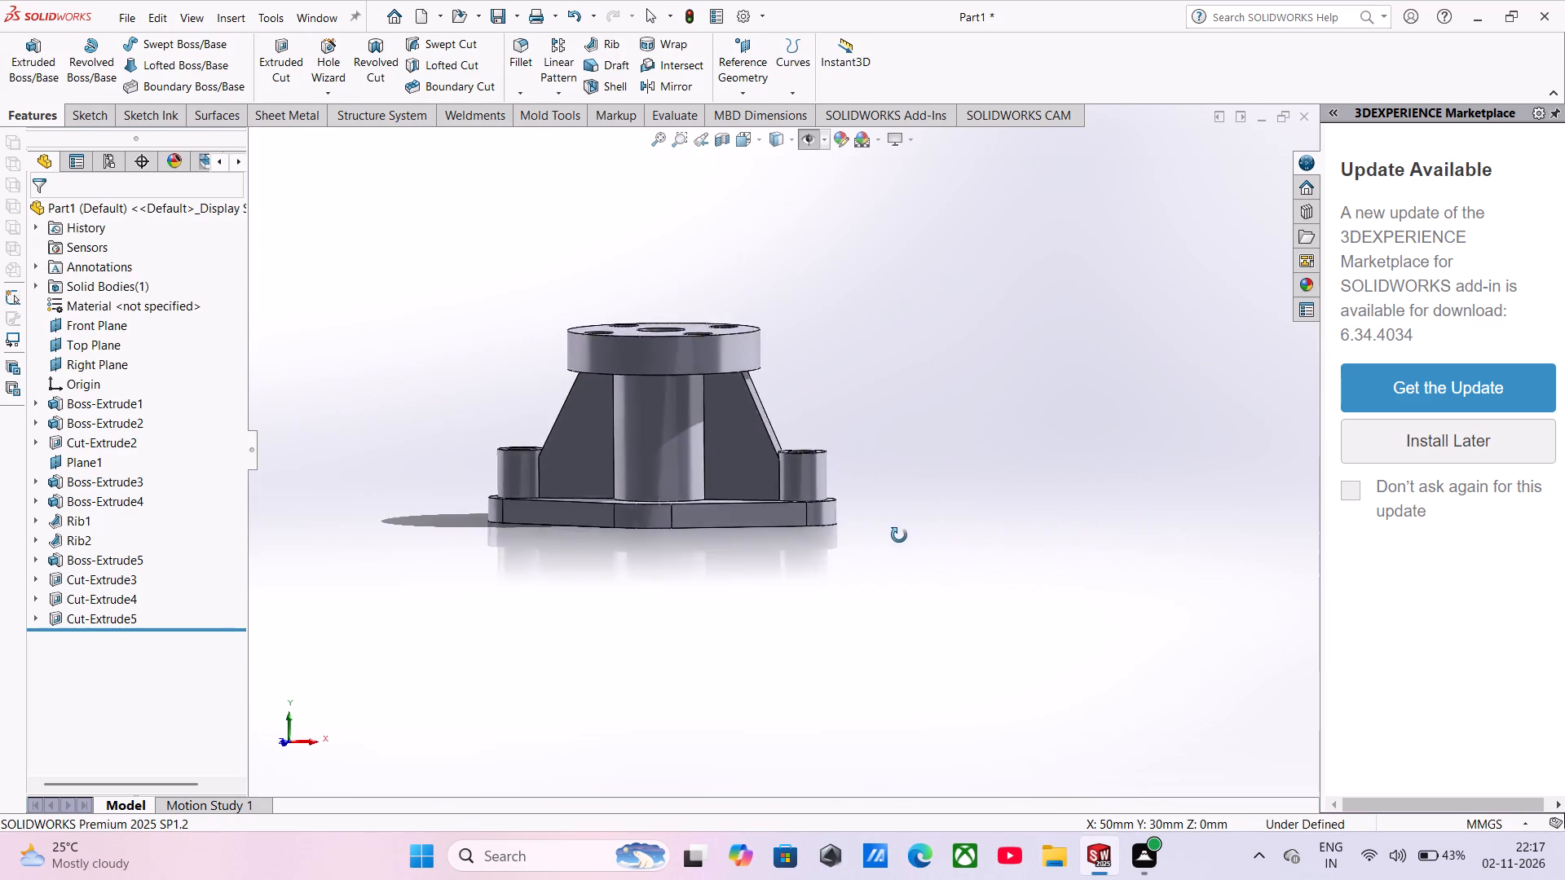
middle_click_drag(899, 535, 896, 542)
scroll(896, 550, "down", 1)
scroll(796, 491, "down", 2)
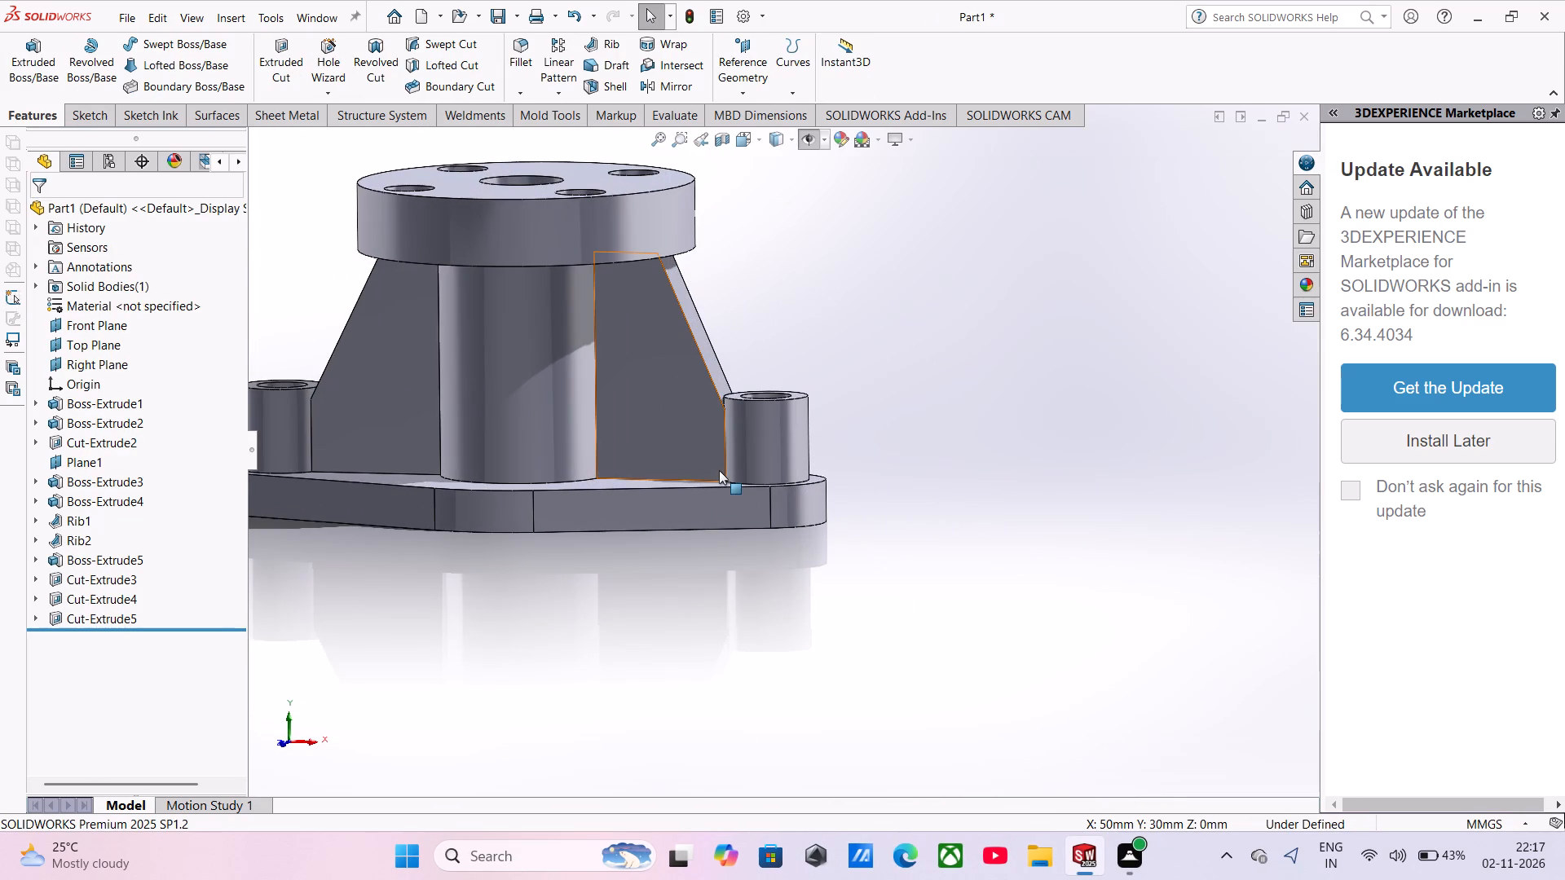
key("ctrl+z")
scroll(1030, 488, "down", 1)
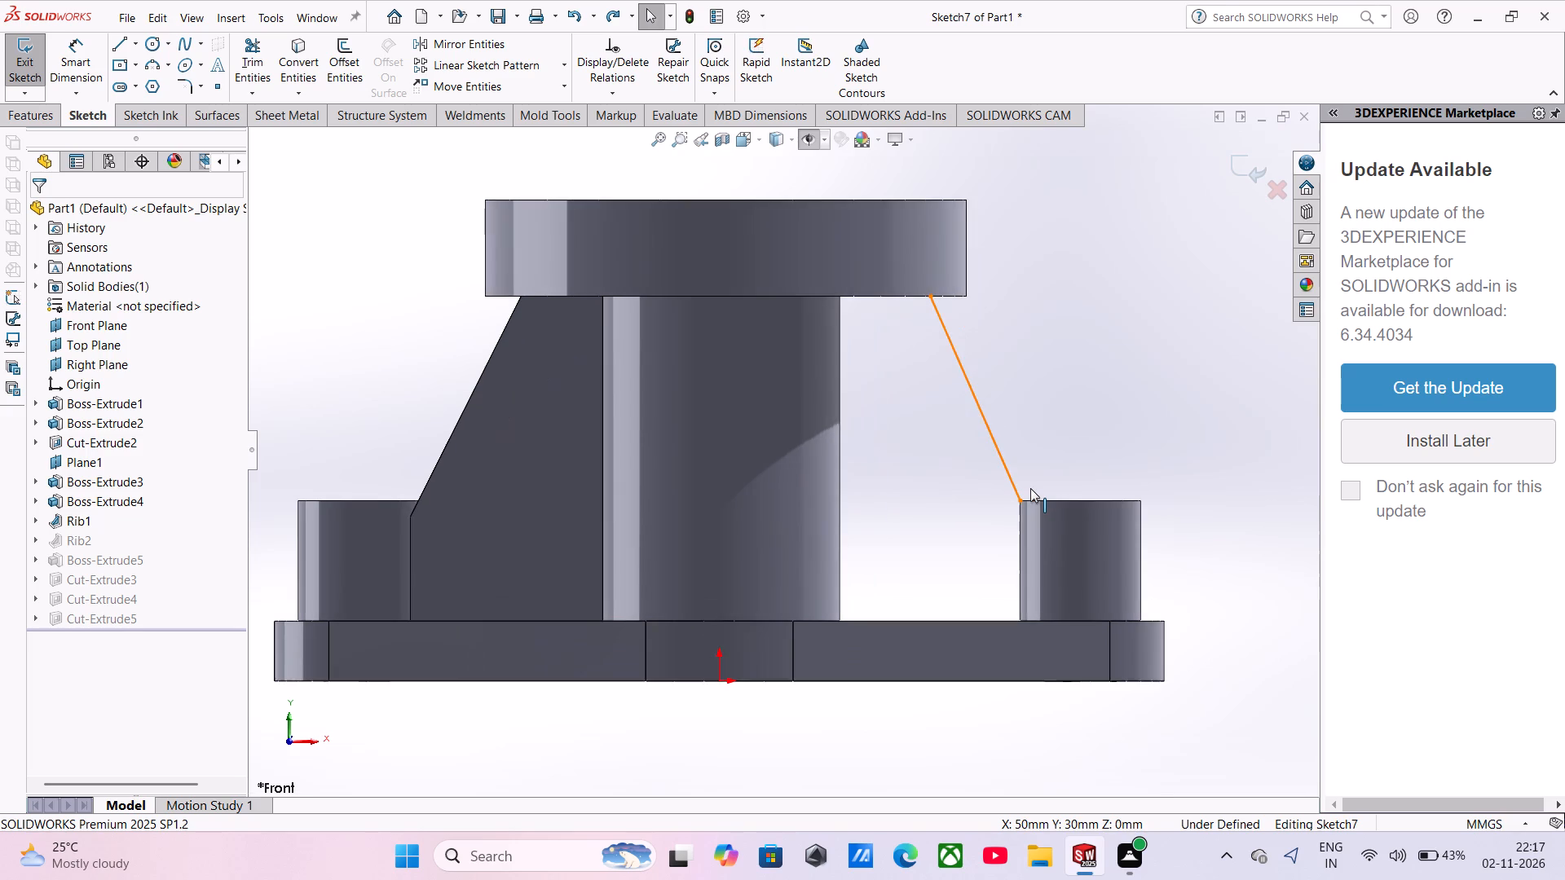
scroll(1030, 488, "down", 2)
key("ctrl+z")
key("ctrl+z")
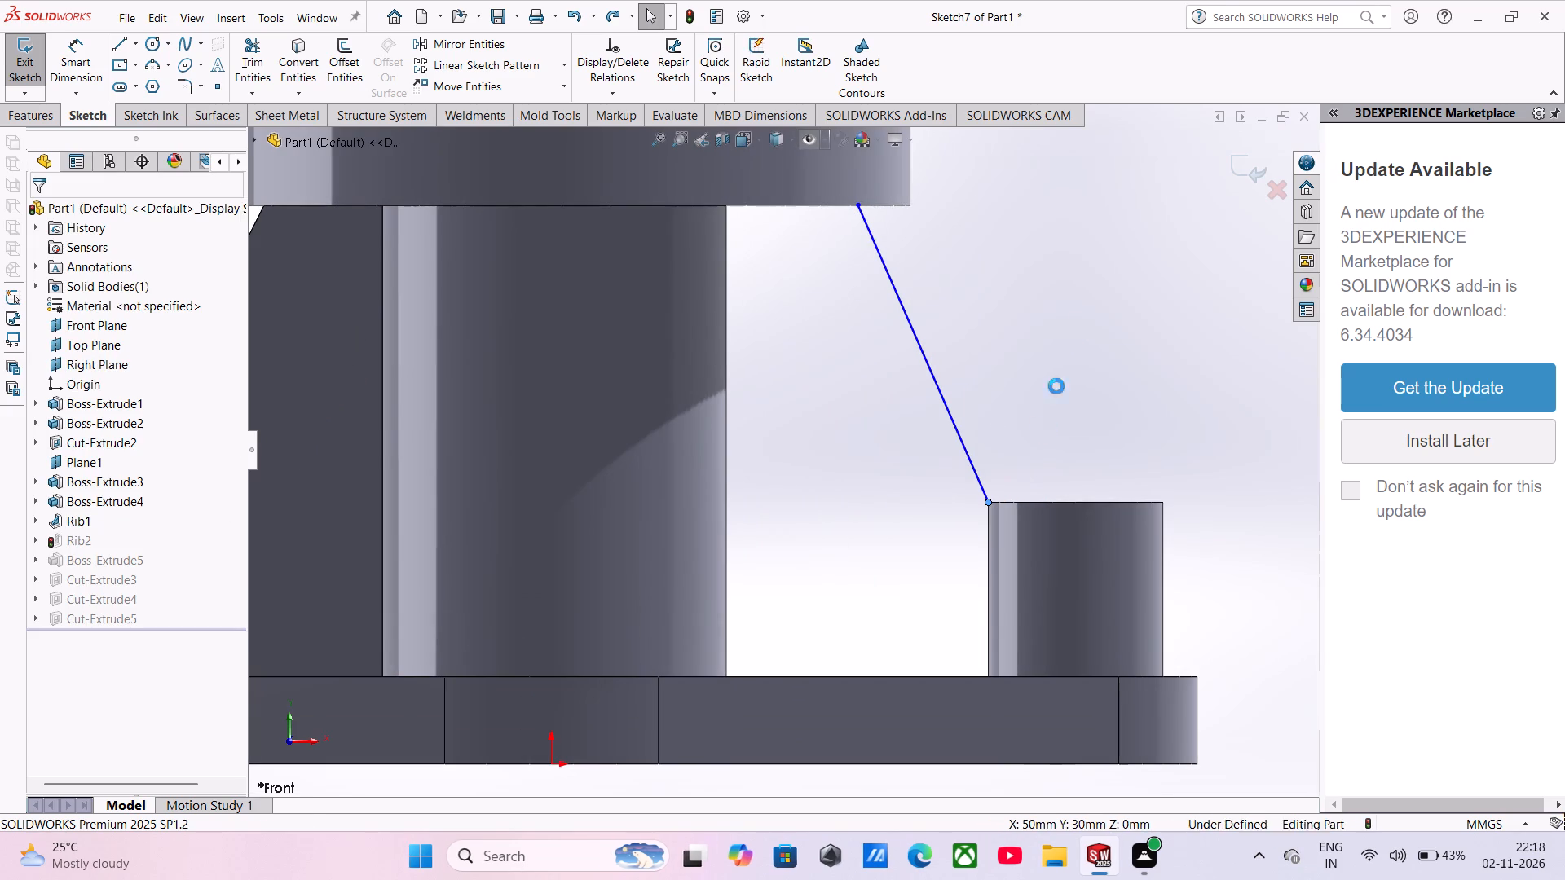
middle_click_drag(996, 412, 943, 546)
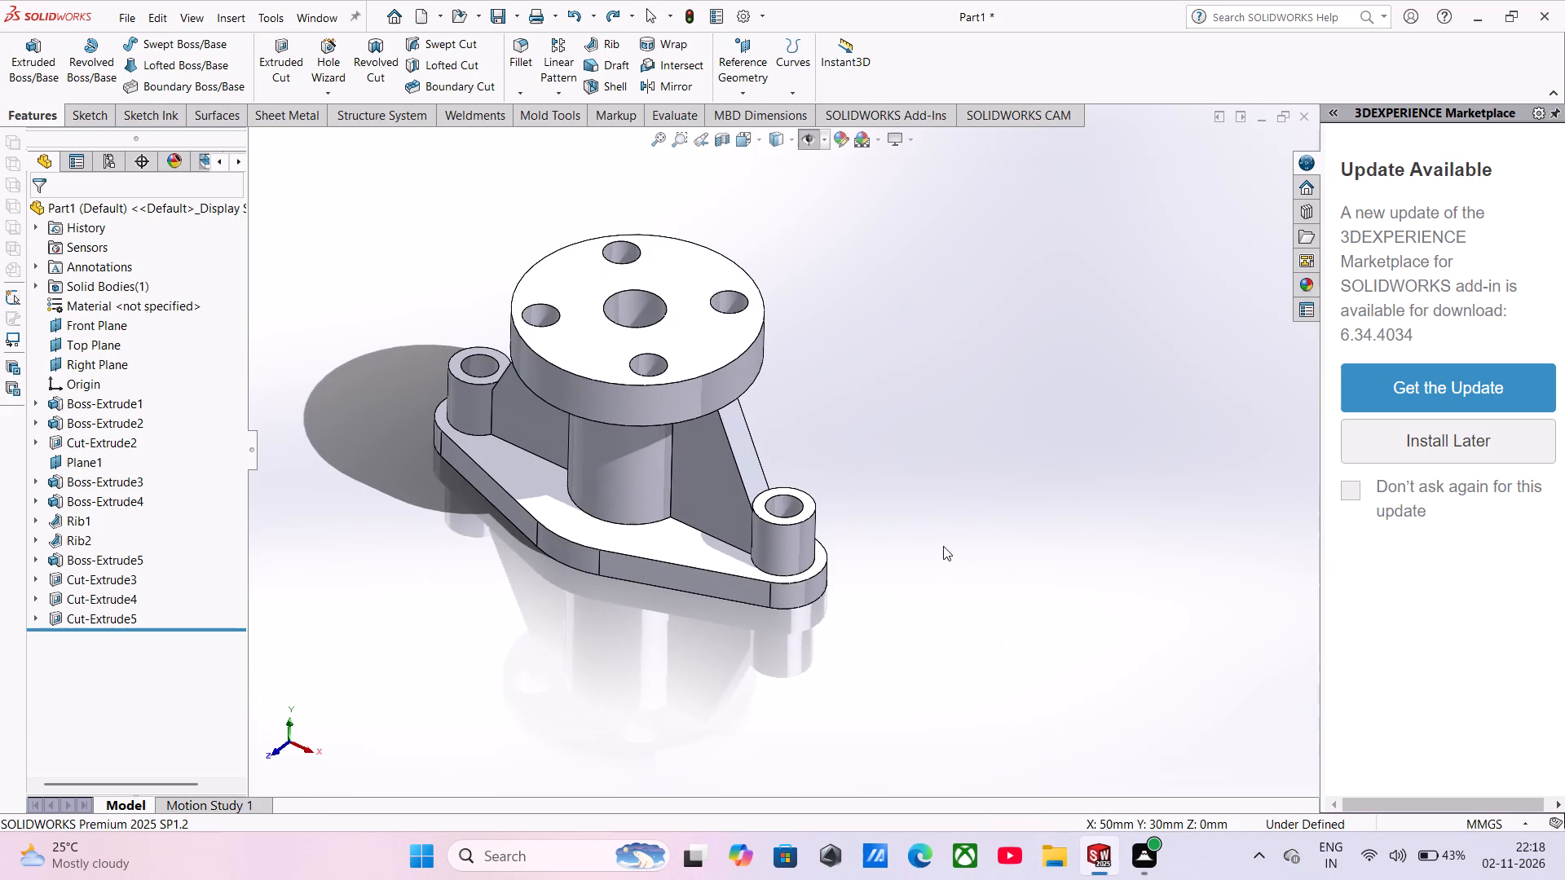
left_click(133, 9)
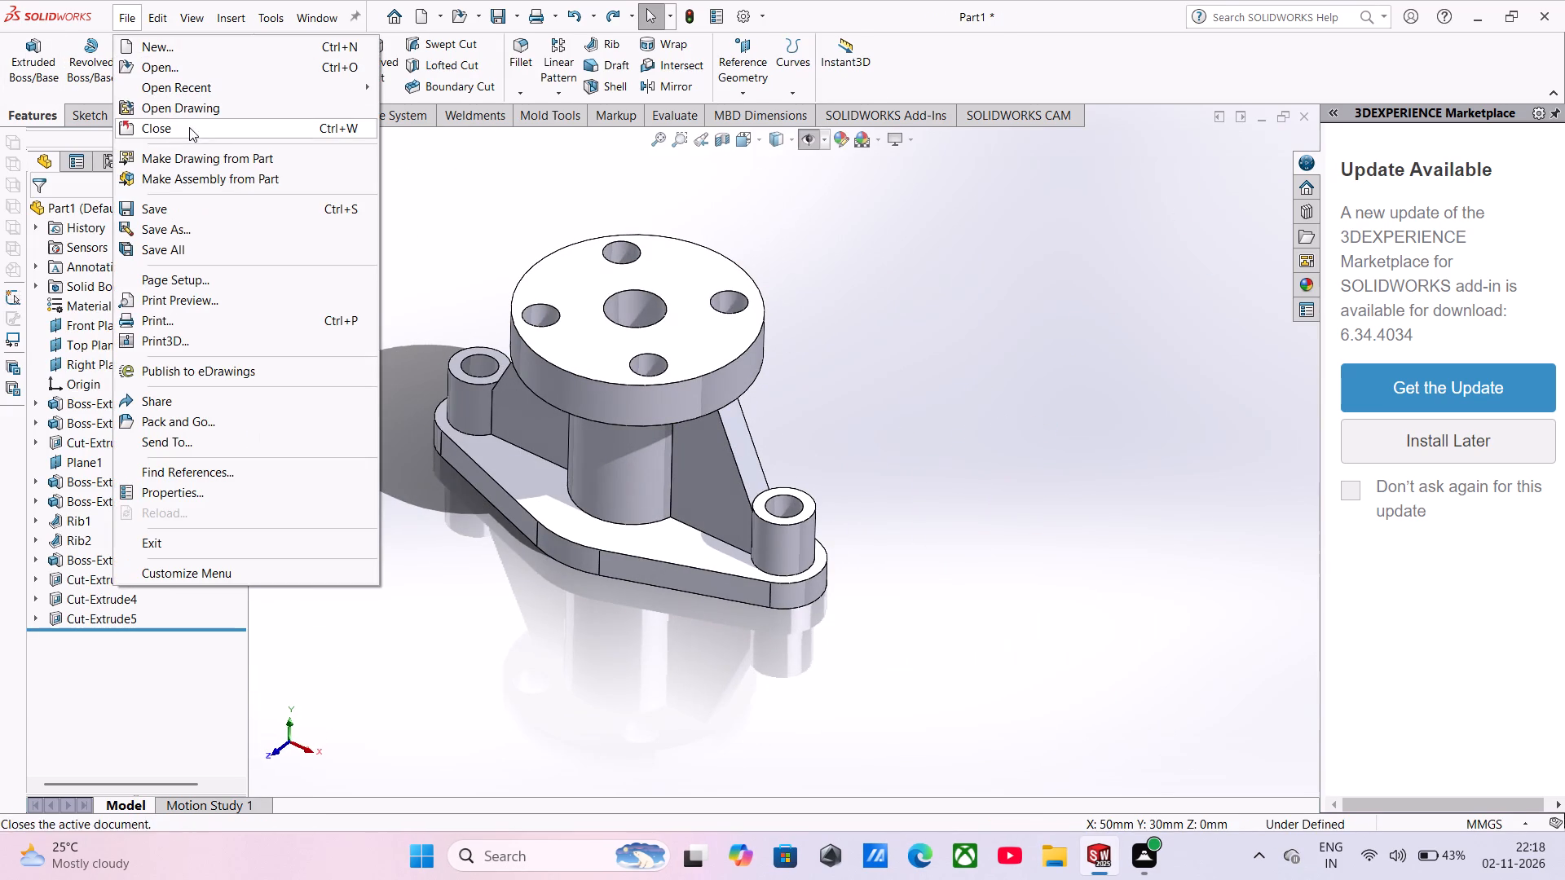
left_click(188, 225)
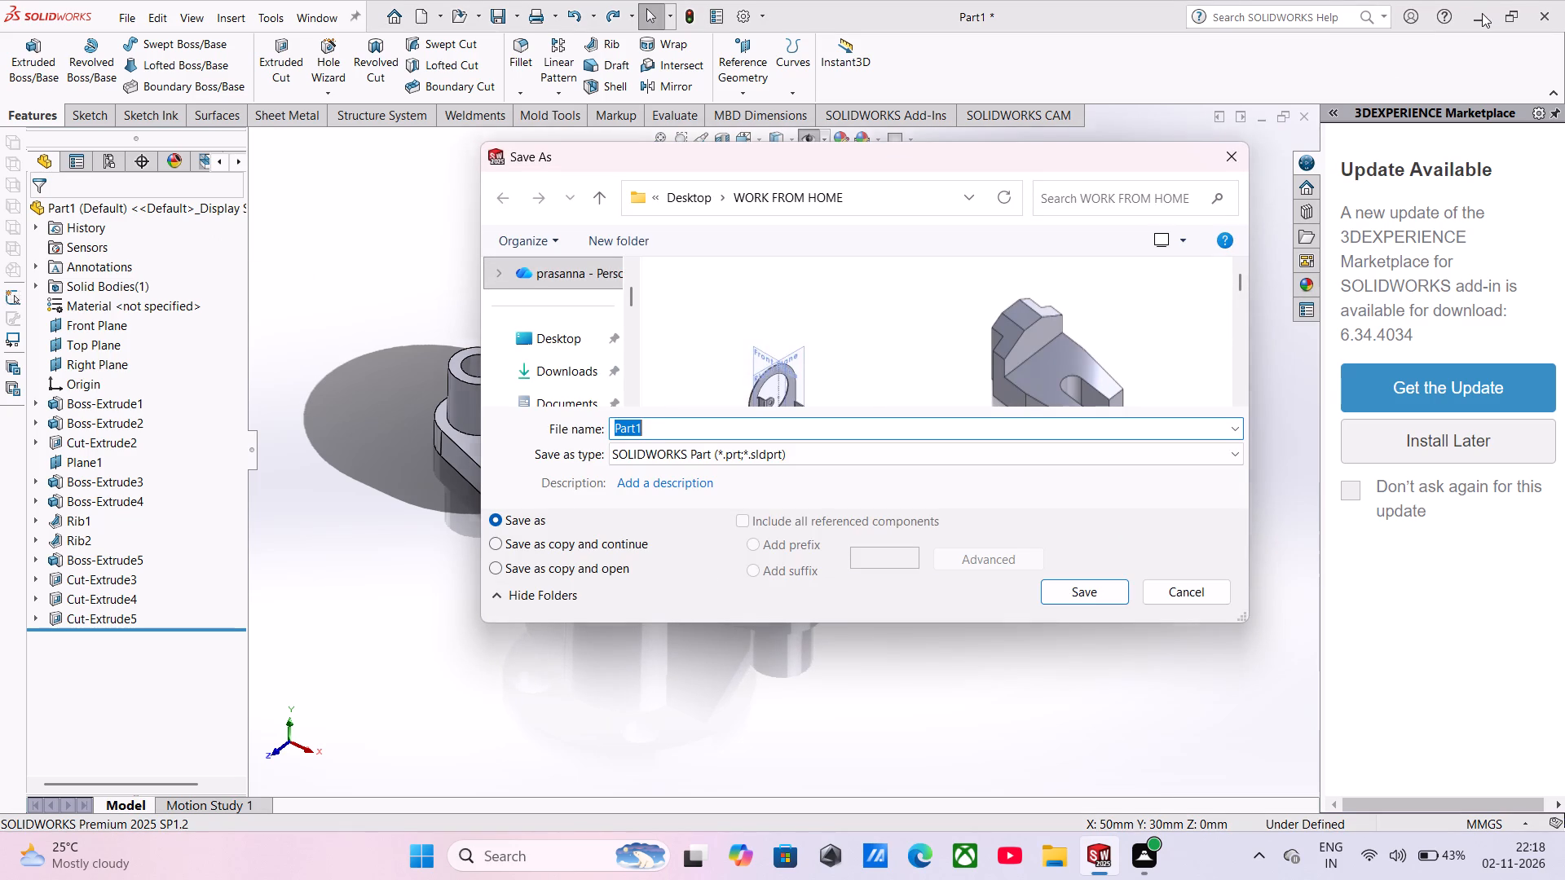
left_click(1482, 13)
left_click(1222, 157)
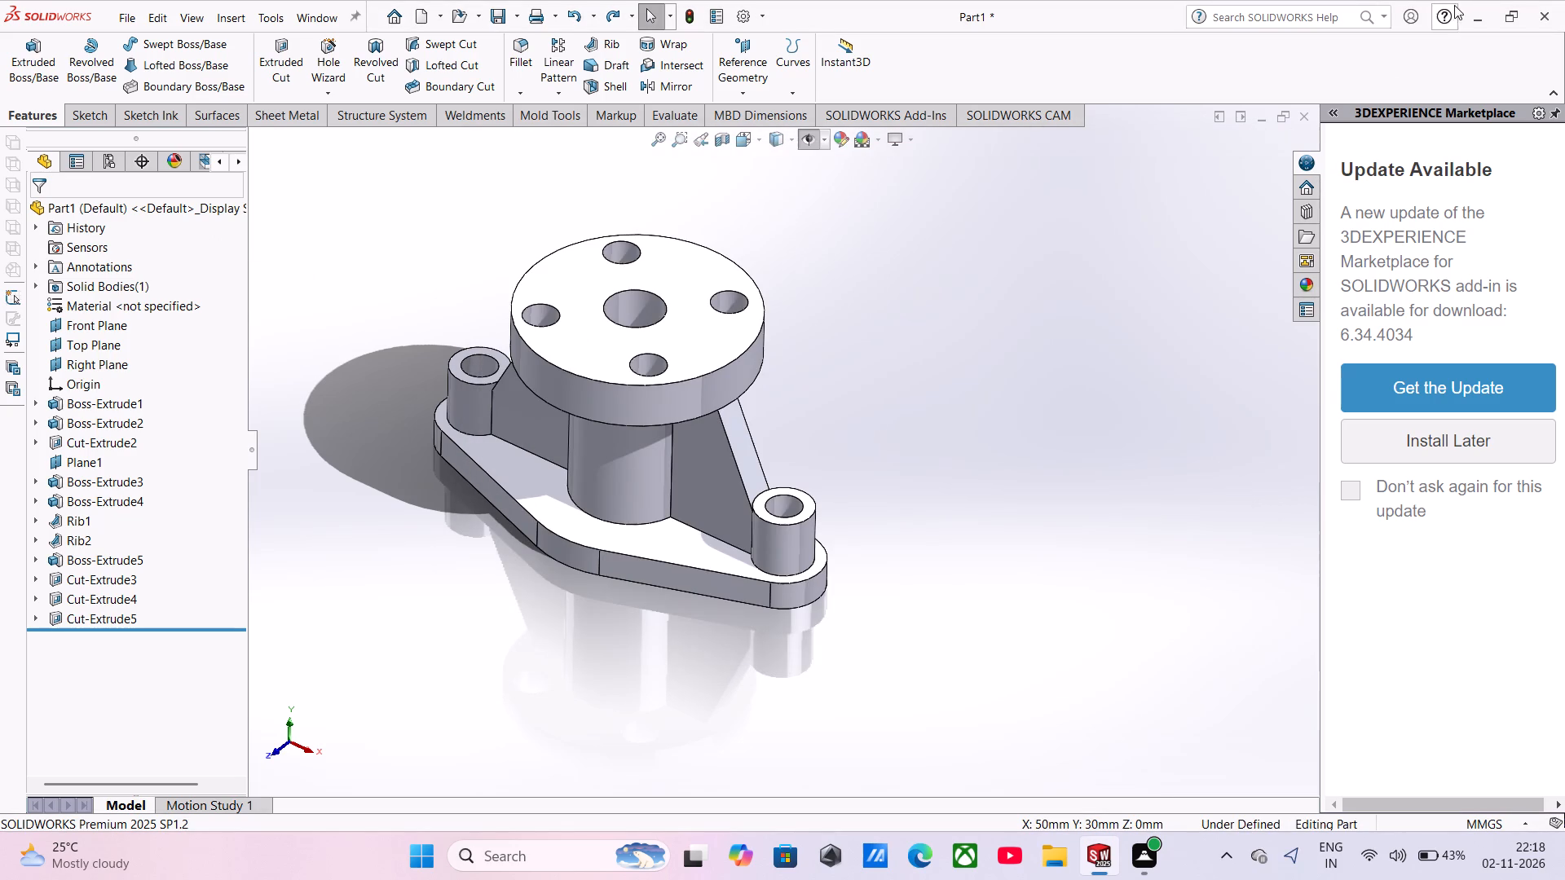